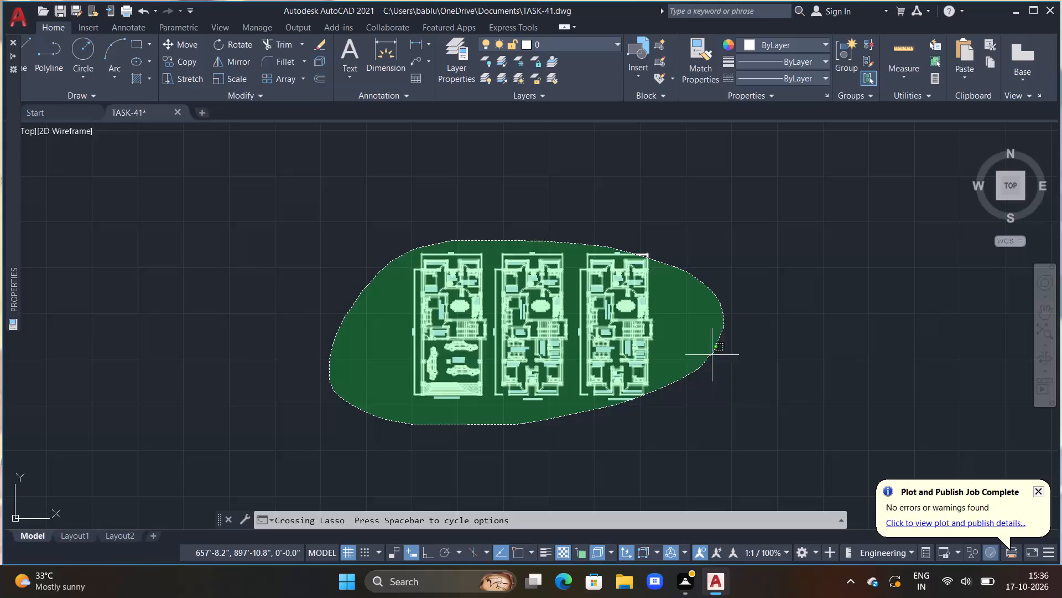
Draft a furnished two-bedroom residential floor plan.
Erase the three selected floor plans from the model space.
{"action": "key", "text": "Delete"}
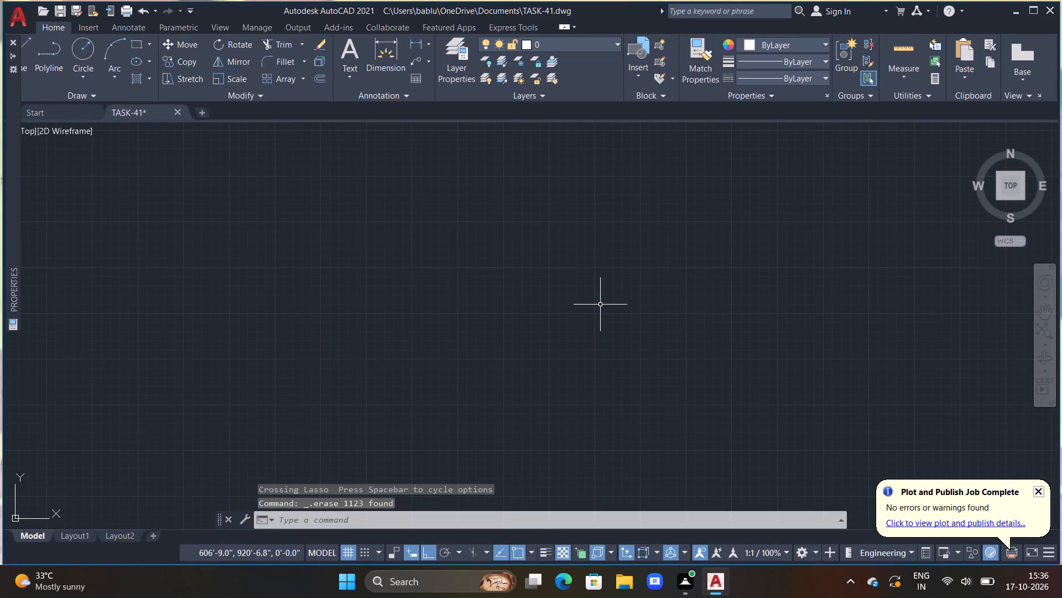
{"action": "key", "text": "Delete"}
{"action": "key", "text": "Delete"}
{"action": "key", "text": "Delete"}
{"action": "key", "text": "Delete"}
{"action": "key", "text": "Delete"}
{"action": "key", "text": "Escape"}
{"action": "key", "text": "Escape"}
{"action": "key", "text": "Escape"}
{"action": "key", "text": "Escape"}
{"action": "key", "text": "Escape"}
{"action": "key", "text": "Escape"}
{"action": "key", "text": "Escape"}
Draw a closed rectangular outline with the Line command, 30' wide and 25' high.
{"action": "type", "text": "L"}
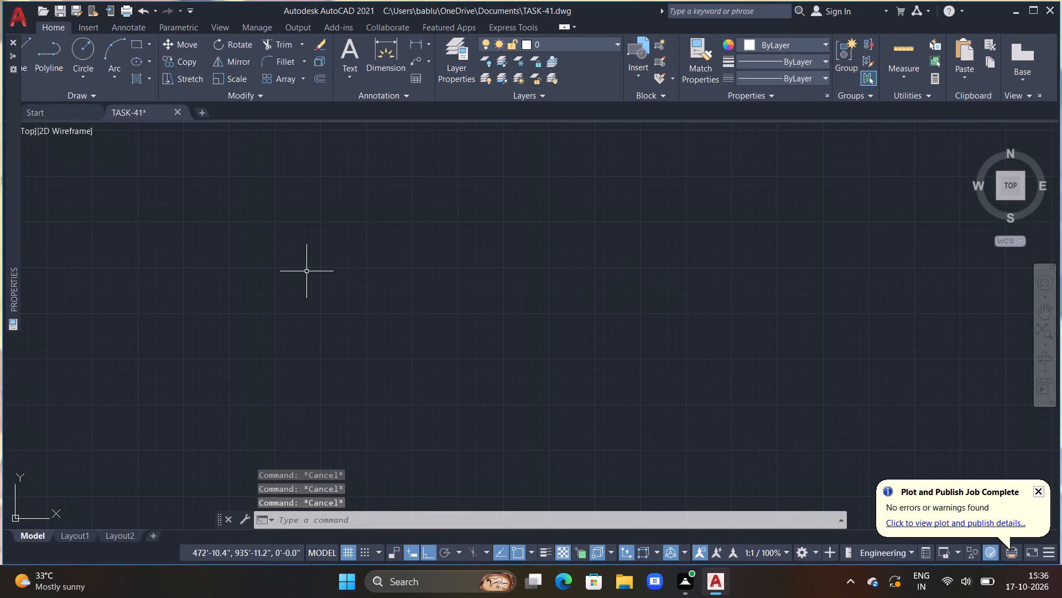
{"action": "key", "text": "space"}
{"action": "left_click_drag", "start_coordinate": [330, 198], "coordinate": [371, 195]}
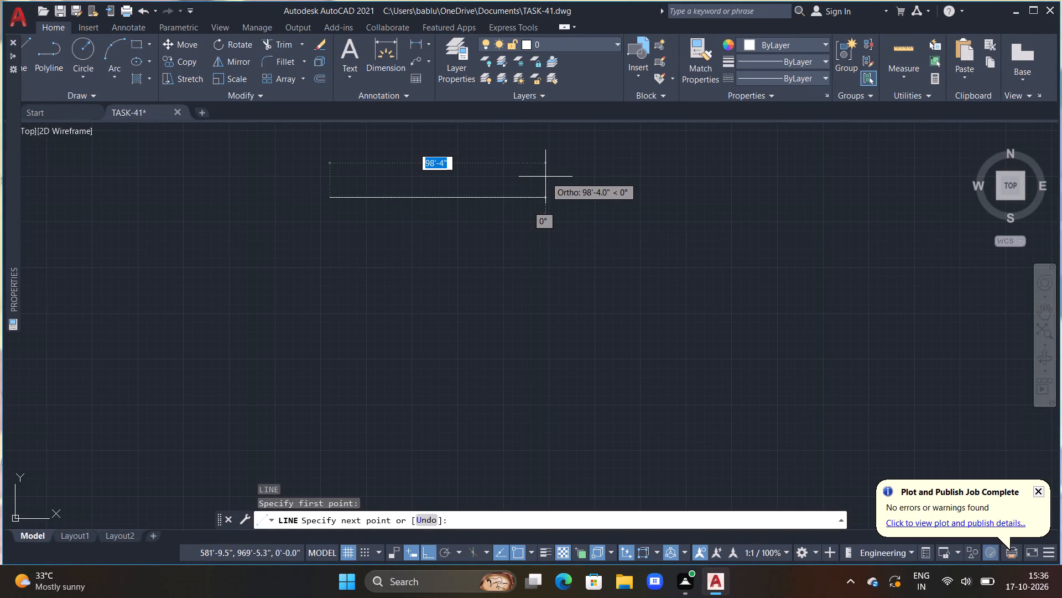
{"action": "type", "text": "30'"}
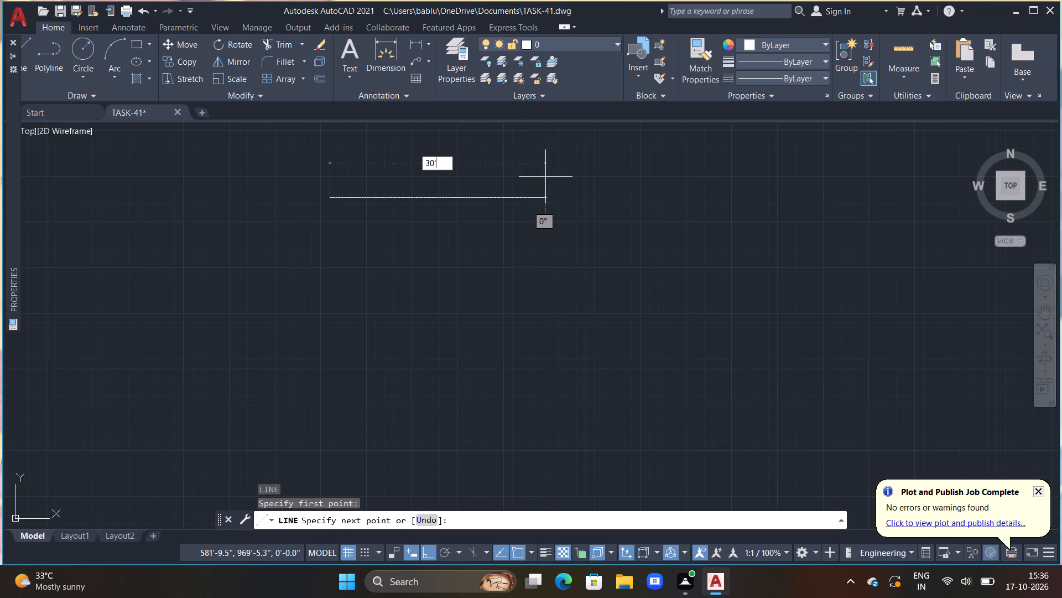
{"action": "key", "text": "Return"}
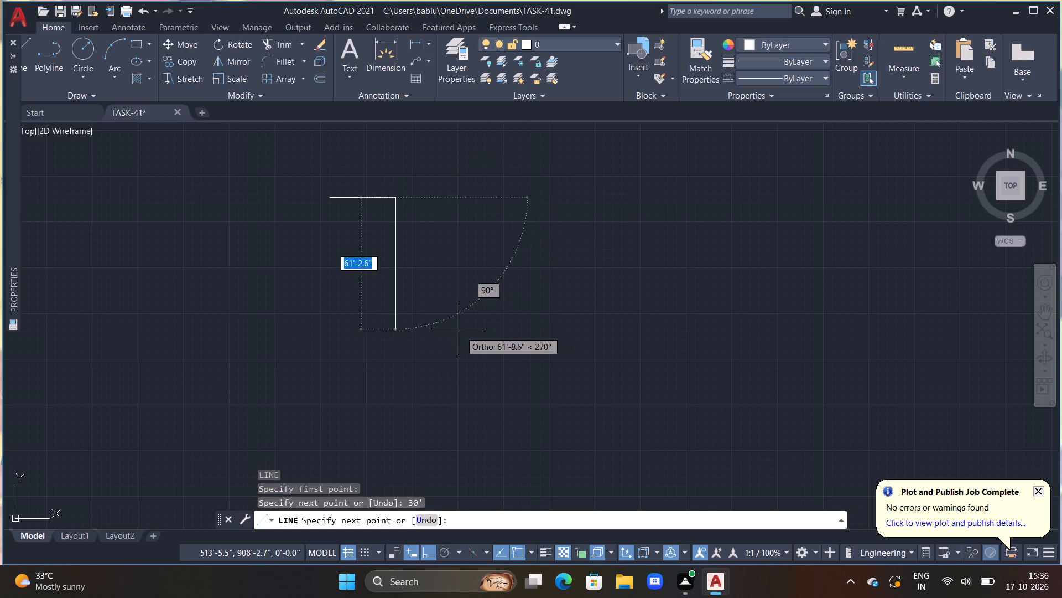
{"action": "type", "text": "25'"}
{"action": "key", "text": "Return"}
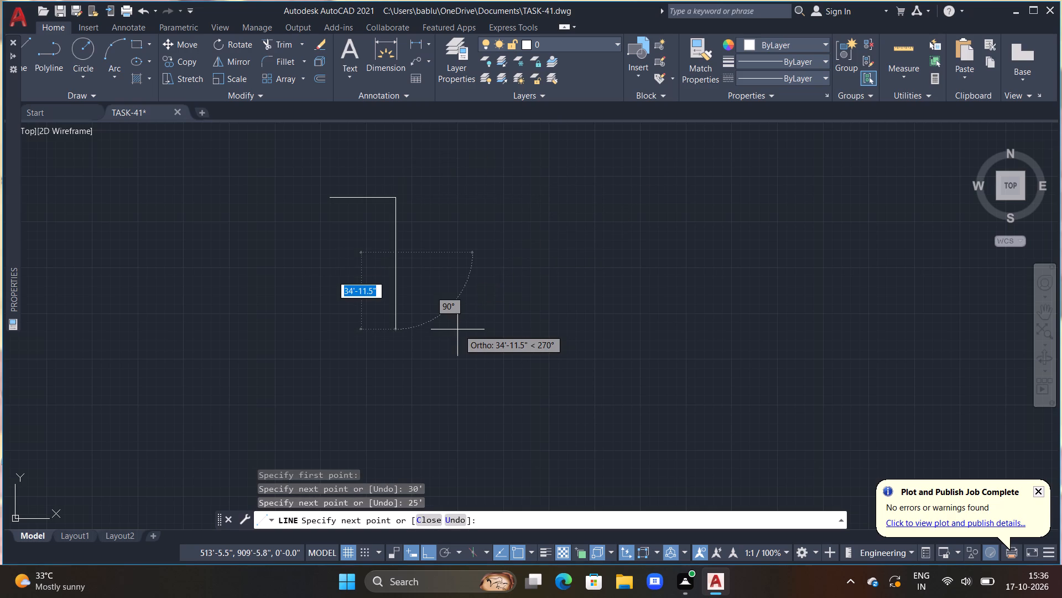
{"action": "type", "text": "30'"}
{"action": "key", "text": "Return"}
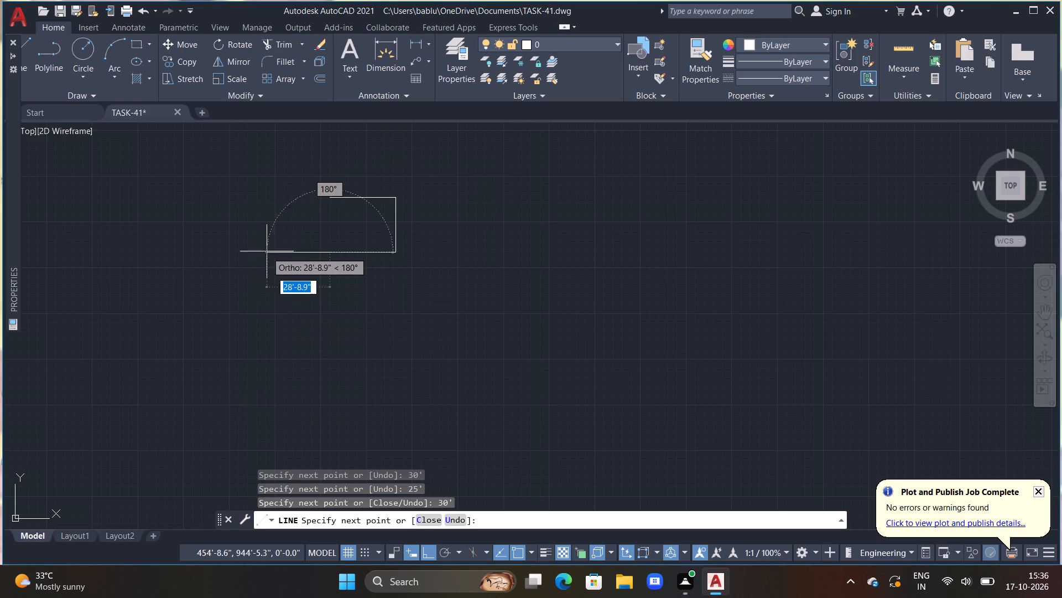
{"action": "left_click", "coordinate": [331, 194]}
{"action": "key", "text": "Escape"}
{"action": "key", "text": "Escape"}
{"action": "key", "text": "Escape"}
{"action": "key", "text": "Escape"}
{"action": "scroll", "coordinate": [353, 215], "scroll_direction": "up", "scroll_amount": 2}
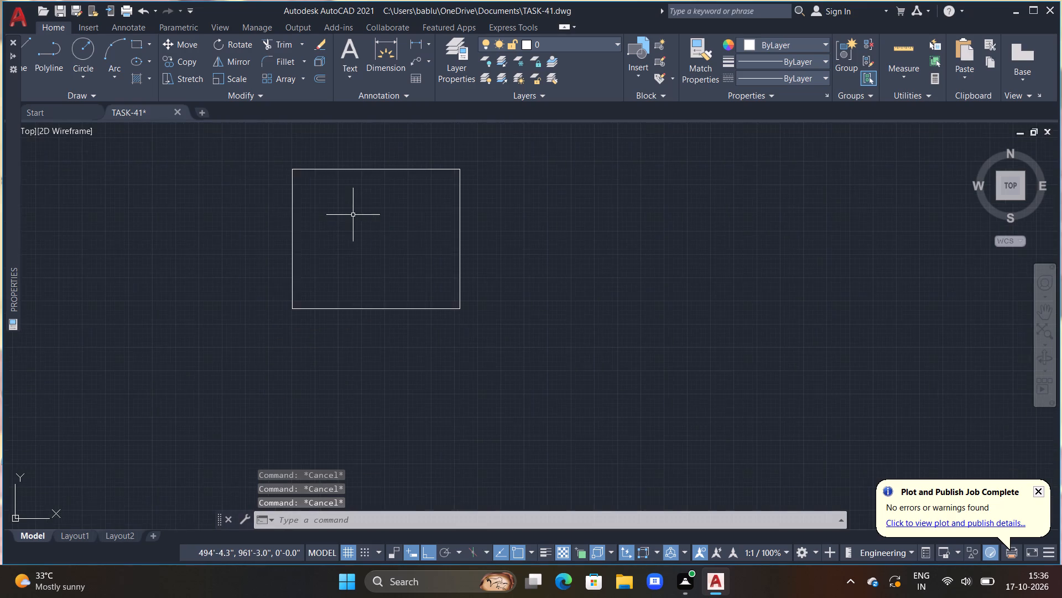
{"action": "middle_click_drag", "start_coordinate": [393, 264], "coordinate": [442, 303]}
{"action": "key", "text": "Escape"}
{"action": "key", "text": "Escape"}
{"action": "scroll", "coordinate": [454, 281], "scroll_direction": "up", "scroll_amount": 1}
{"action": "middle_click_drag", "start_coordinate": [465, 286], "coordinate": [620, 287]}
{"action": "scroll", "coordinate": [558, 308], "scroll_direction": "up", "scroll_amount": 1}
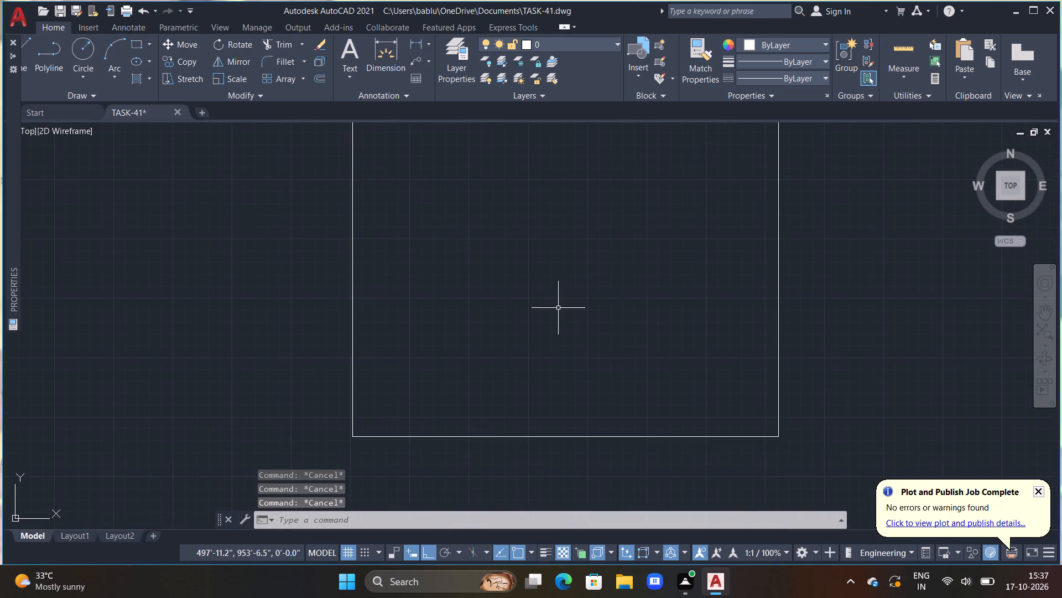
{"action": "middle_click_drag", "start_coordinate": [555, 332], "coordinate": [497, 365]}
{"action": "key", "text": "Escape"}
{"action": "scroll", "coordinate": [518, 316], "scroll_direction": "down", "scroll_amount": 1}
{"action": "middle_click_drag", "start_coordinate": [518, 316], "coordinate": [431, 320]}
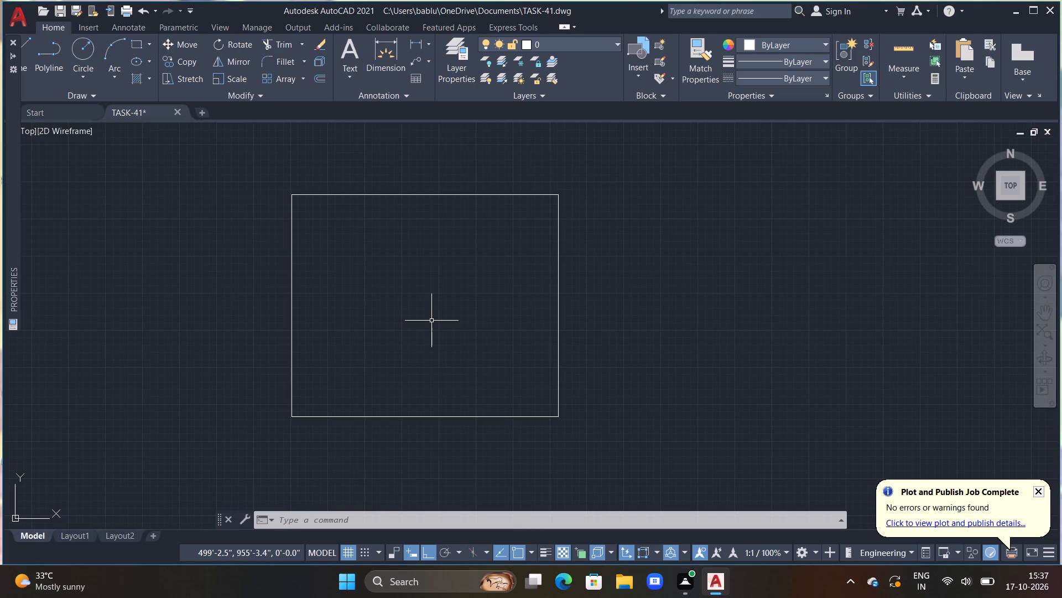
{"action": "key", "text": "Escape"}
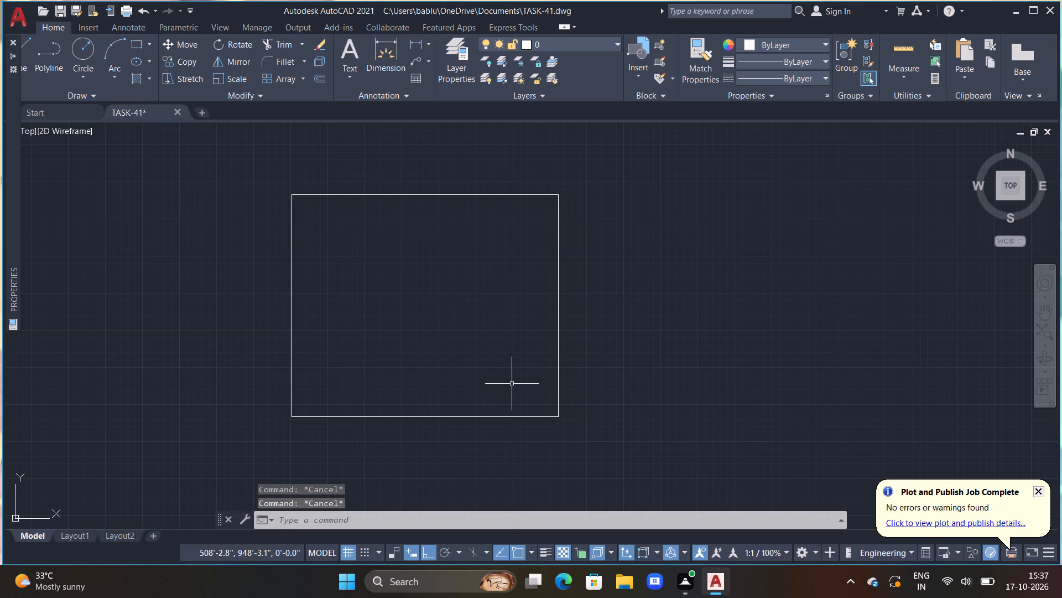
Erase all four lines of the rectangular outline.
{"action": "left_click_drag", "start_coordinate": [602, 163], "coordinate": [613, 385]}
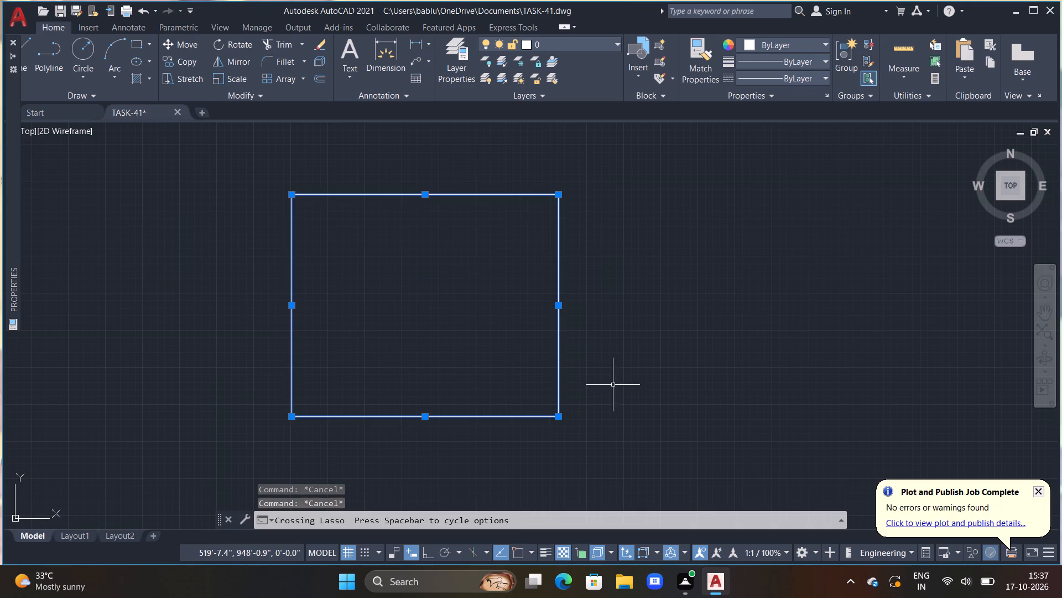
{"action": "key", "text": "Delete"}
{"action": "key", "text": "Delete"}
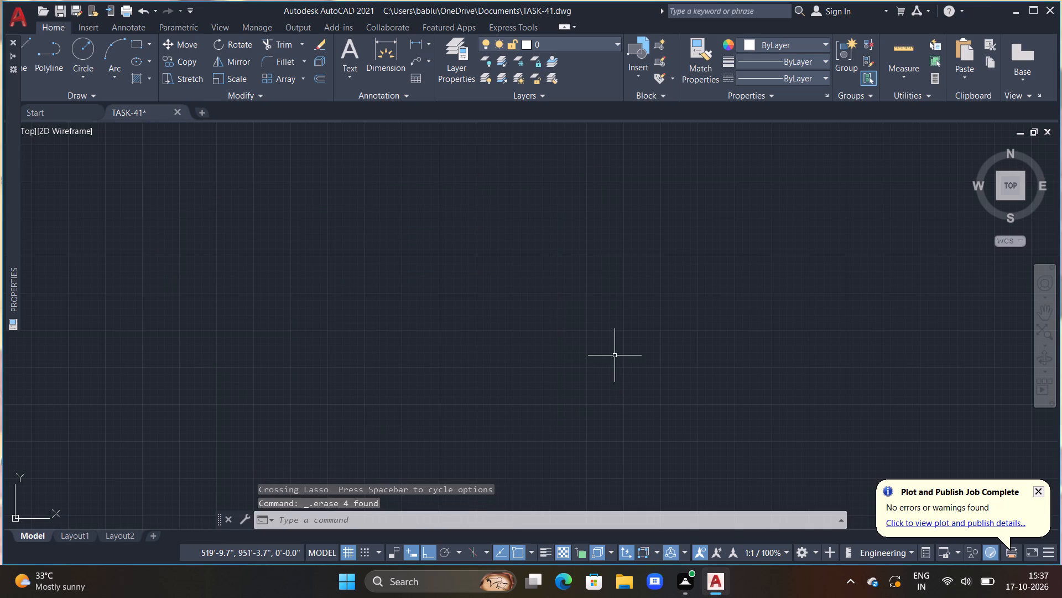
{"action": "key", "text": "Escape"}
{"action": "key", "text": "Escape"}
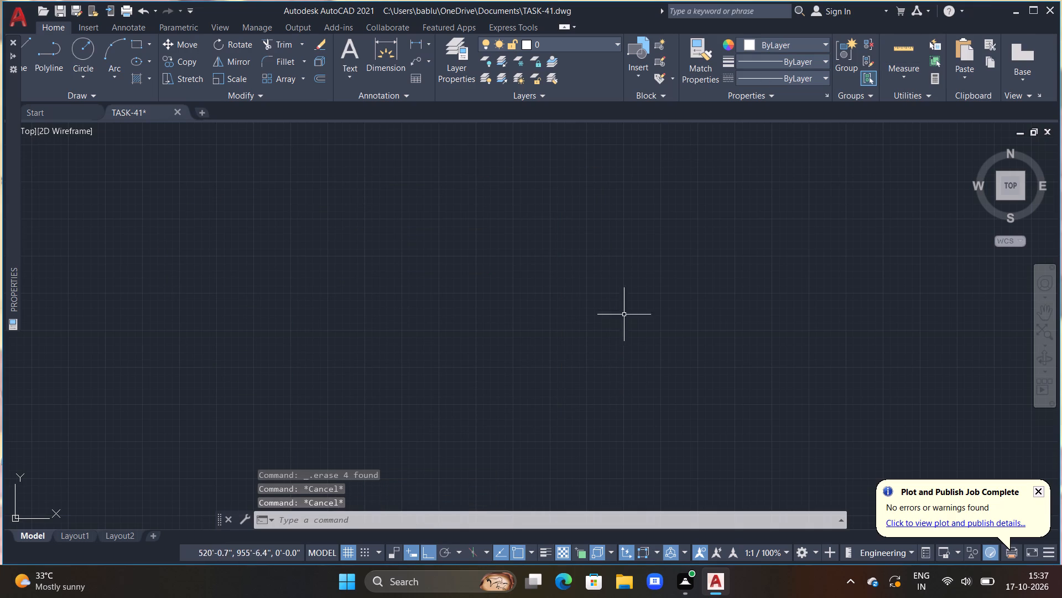
Set the current object colour to dark red 153,27,30.
{"action": "left_click", "coordinate": [826, 42]}
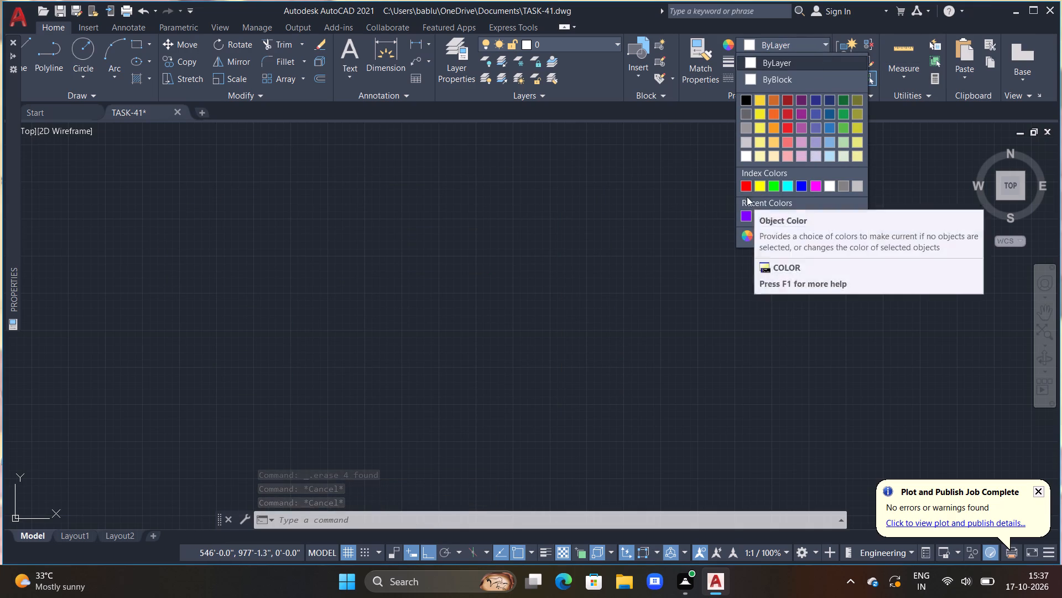
{"action": "left_click", "coordinate": [790, 100]}
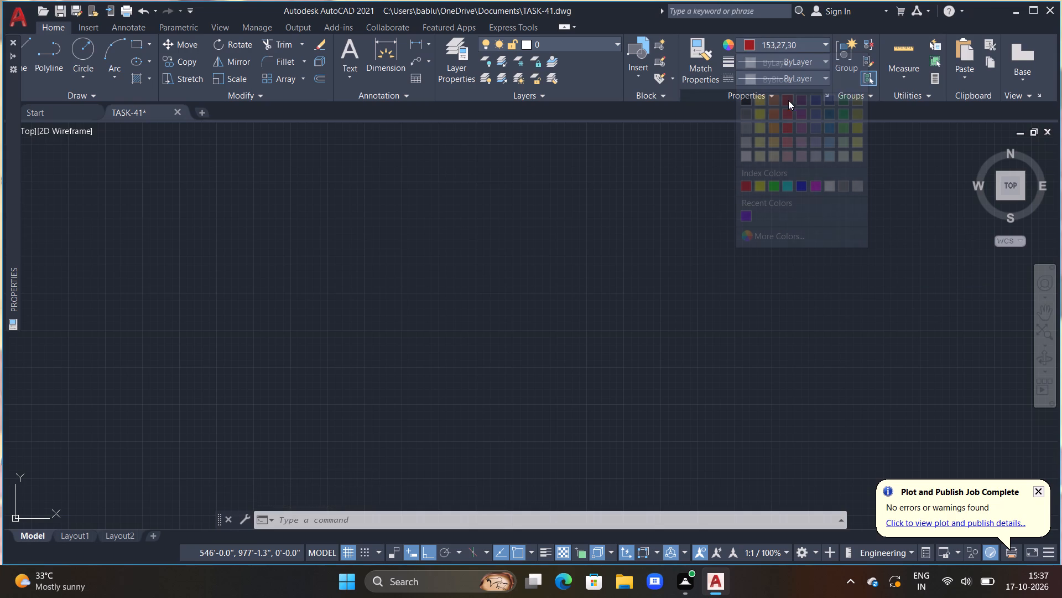
Draw three connected lines for the outer boundary: 25' down, 30' to the right and 25' up.
{"action": "key", "text": "l"}
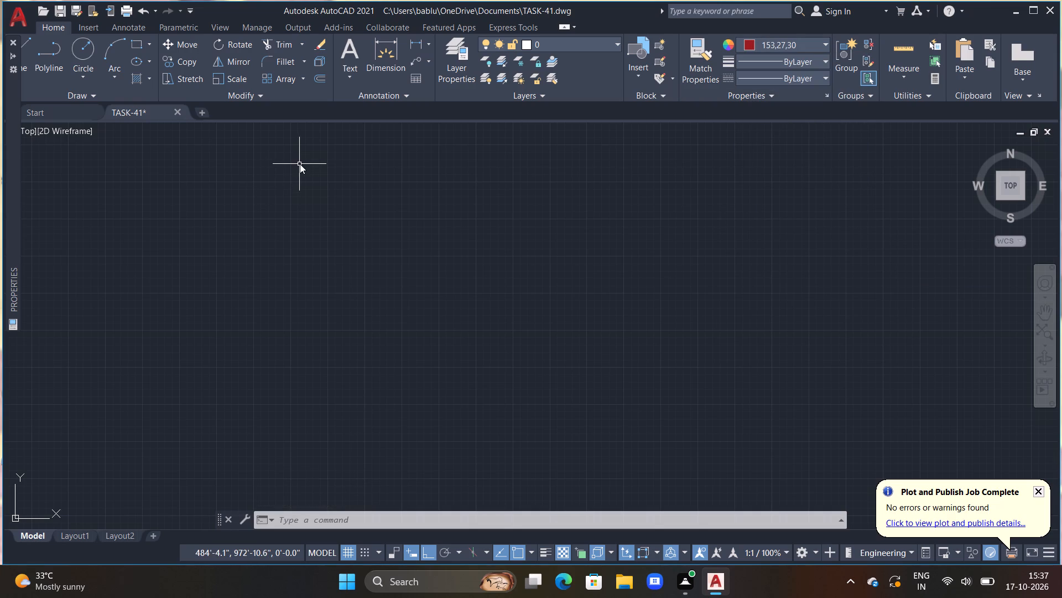
{"action": "key", "text": "space"}
{"action": "left_click", "coordinate": [289, 137]}
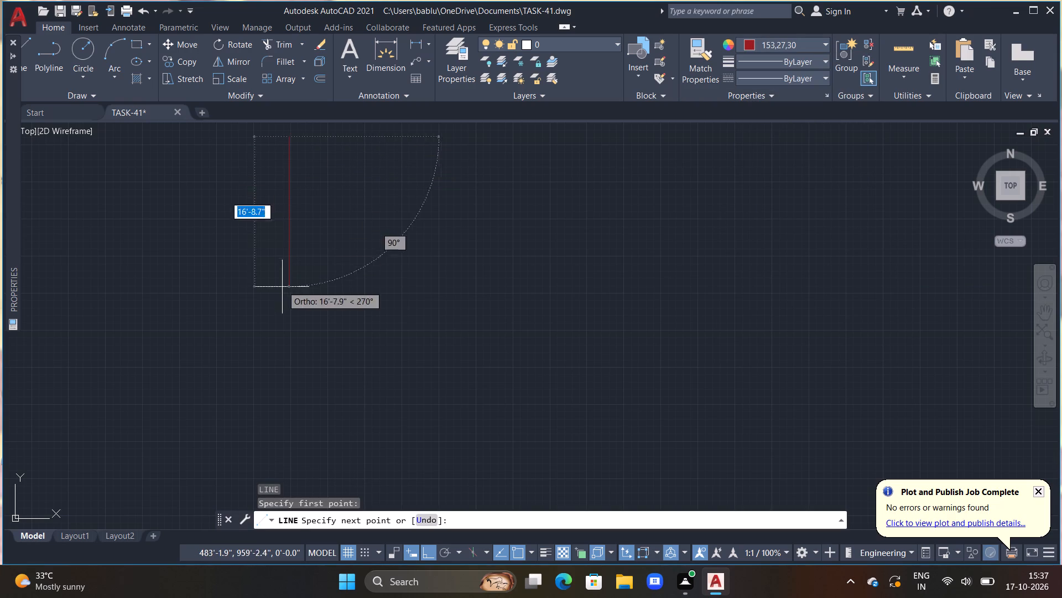
{"action": "type", "text": "25"}
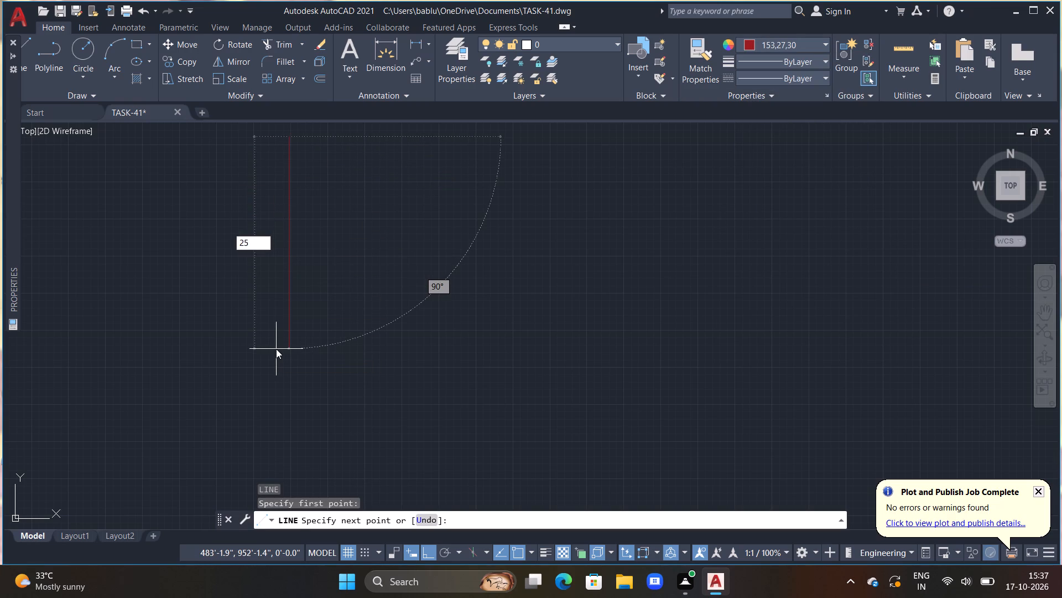
{"action": "key", "text": "apostrophe"}
{"action": "key", "text": "Return"}
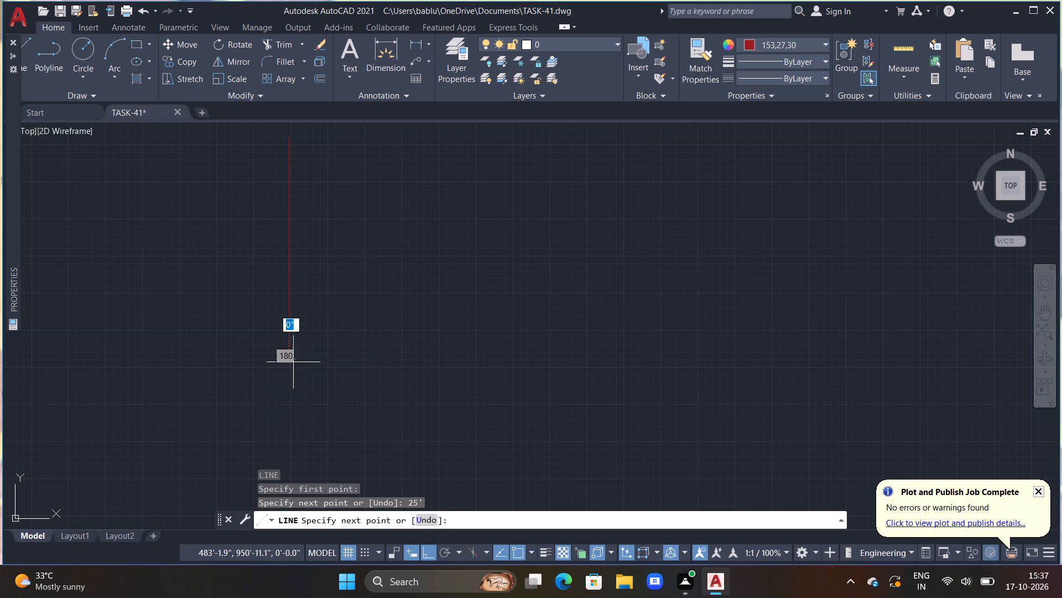
{"action": "type", "text": "30'"}
{"action": "key", "text": "Return"}
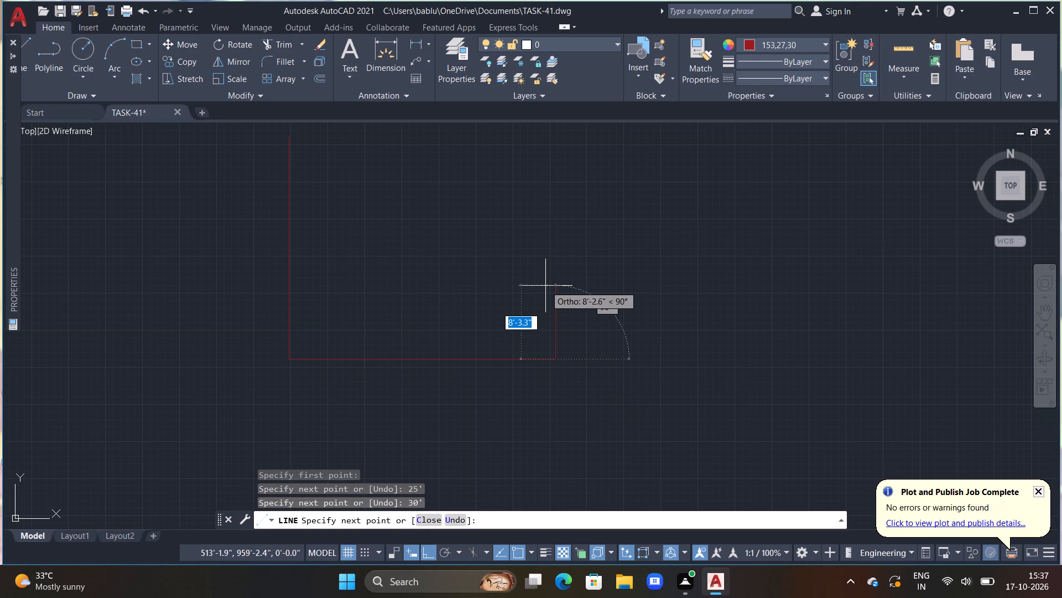
{"action": "middle_click_drag", "start_coordinate": [544, 290], "coordinate": [559, 366]}
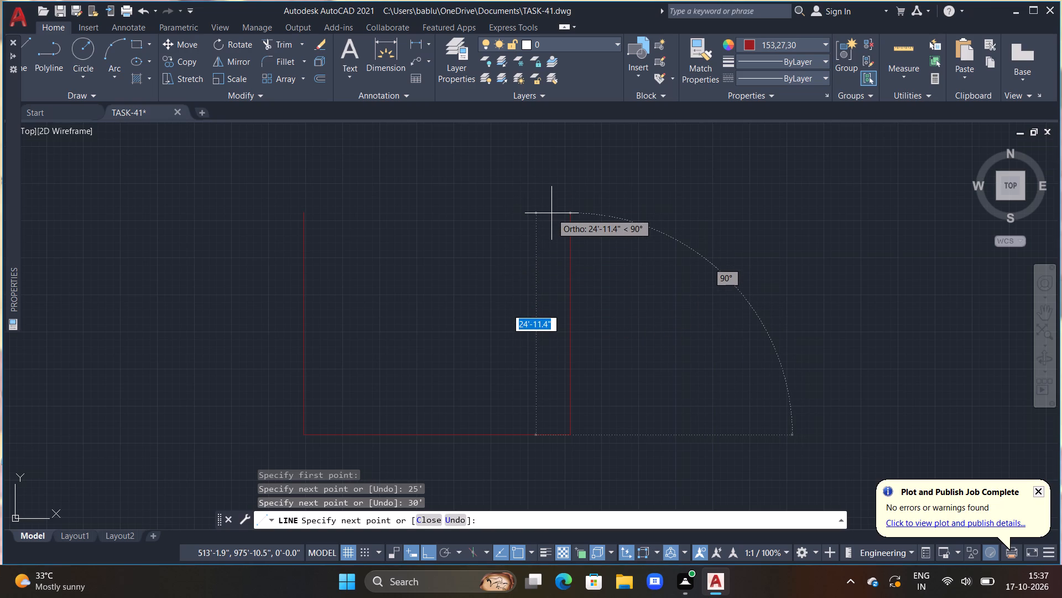
{"action": "type", "text": "25'"}
{"action": "key", "text": "Return"}
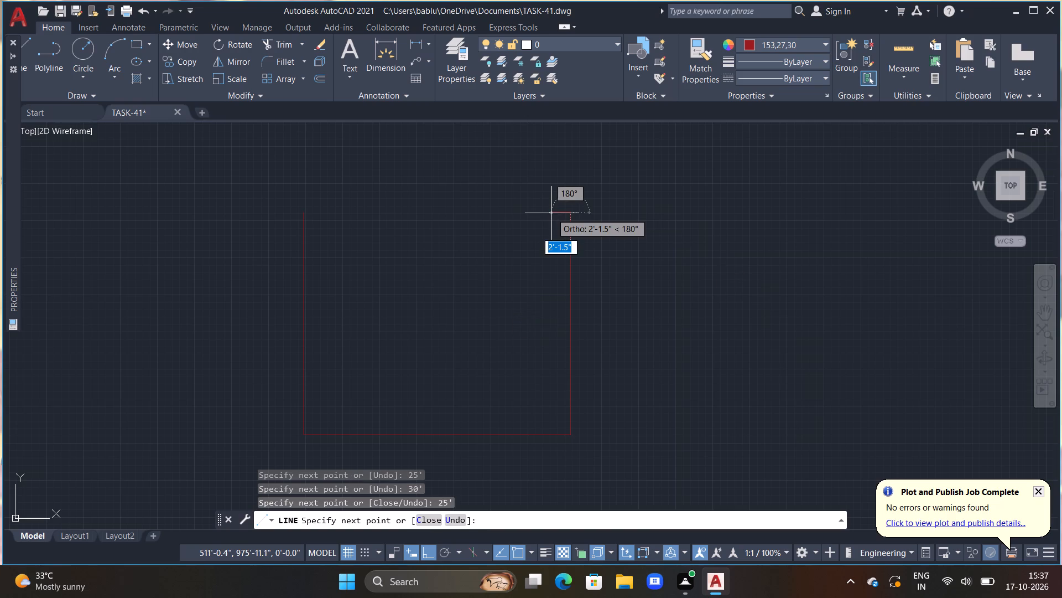
Close the 30' by 25' boundary with a top line ending at the first line's starting point.
{"action": "left_click_drag", "start_coordinate": [171, 140], "coordinate": [253, 120]}
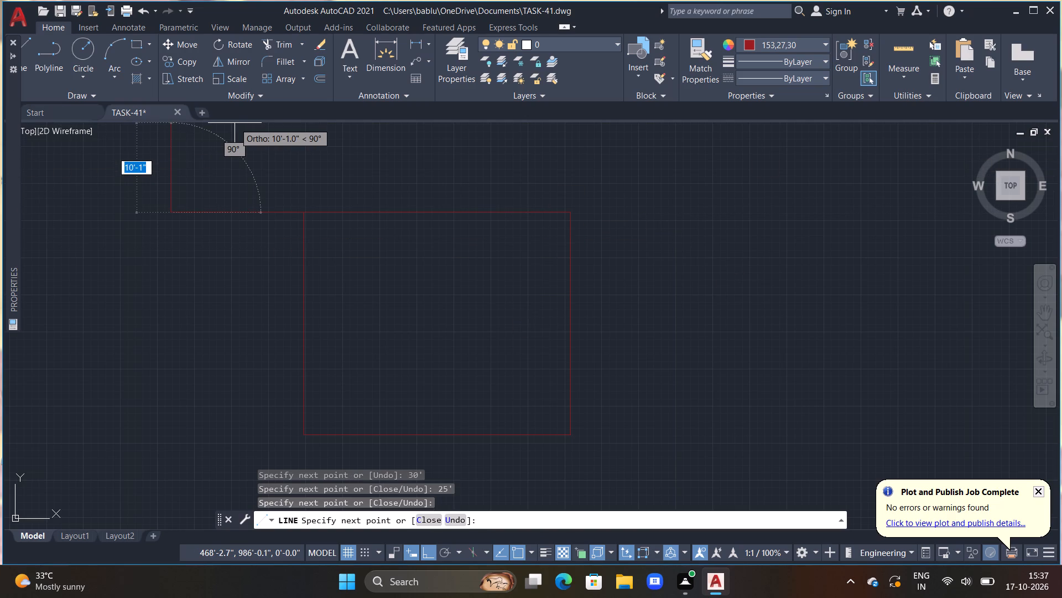
{"action": "key", "text": "ctrl+z"}
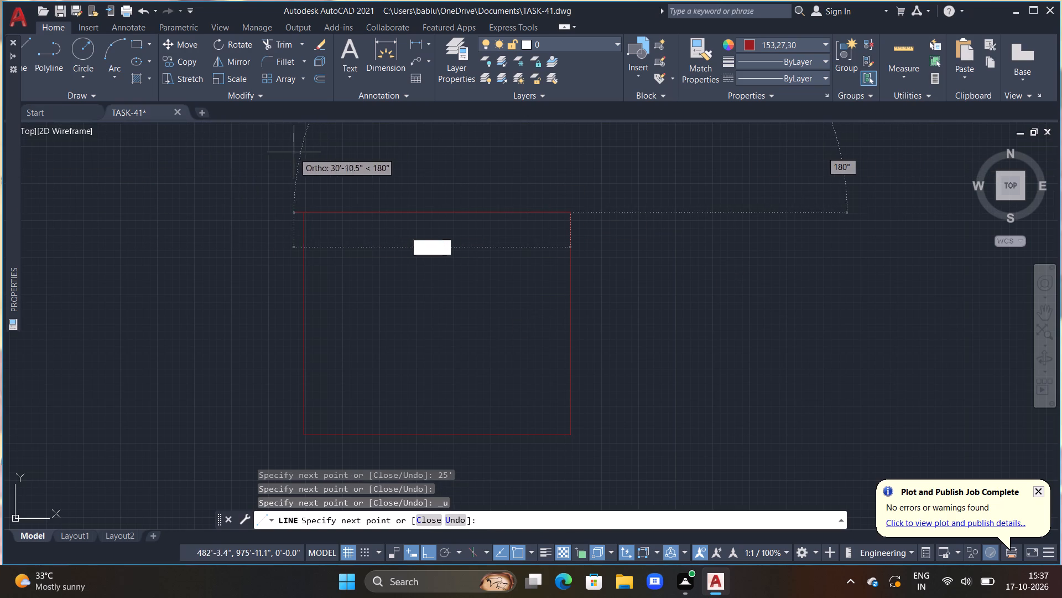
{"action": "scroll", "coordinate": [275, 152], "scroll_direction": "up", "scroll_amount": 2}
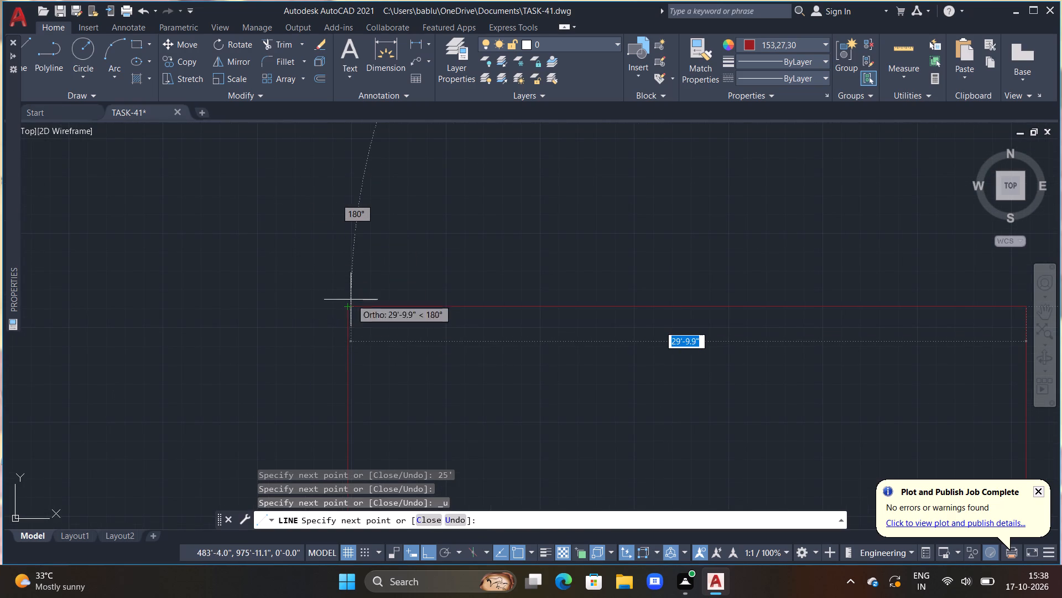
{"action": "left_click", "coordinate": [347, 307]}
{"action": "key", "text": "Escape"}
{"action": "scroll", "coordinate": [347, 306], "scroll_direction": "down", "scroll_amount": 3}
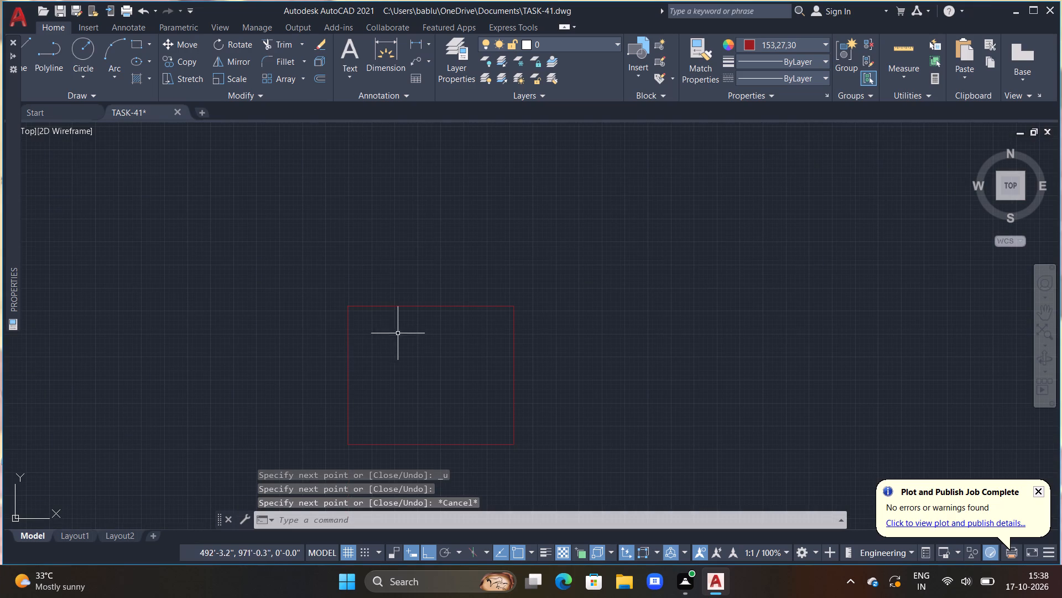
{"action": "key", "text": "Escape"}
{"action": "key", "text": "Escape"}
{"action": "key", "text": "Escape"}
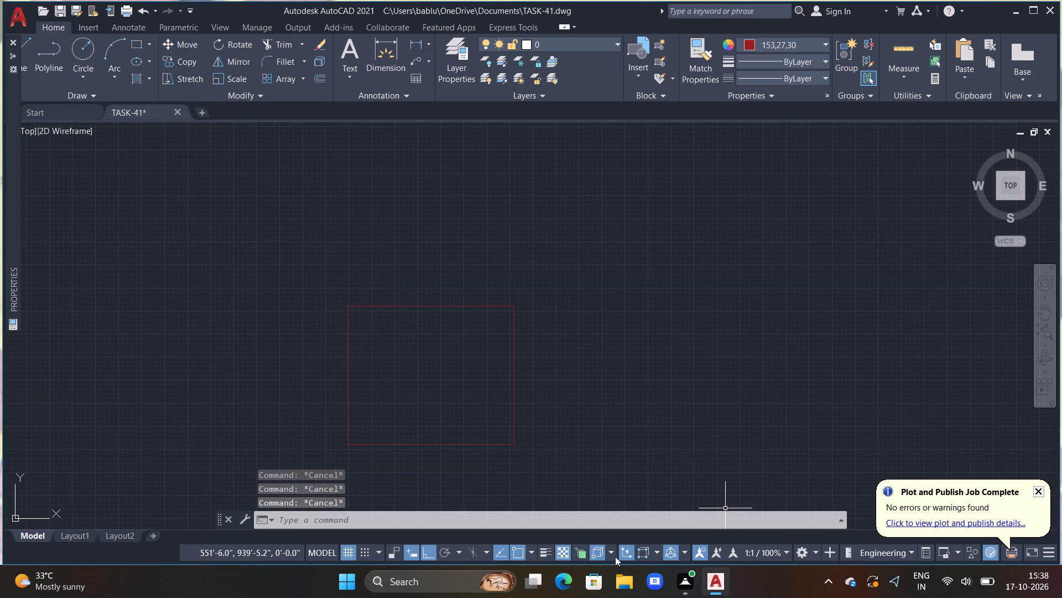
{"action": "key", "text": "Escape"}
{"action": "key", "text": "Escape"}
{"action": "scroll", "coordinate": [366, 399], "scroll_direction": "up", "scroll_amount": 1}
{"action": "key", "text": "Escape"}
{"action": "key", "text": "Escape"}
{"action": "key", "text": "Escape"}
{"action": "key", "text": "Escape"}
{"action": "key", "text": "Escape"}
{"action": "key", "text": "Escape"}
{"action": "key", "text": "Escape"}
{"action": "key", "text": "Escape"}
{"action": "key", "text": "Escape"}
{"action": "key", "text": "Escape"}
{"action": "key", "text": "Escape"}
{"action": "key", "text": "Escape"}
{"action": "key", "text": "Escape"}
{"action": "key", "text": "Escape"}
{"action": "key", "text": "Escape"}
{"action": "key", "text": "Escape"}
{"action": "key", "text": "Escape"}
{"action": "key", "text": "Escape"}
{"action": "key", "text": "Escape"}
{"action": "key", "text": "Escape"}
Offset the top, left and right boundary lines of the 30' by 25' outline 9" inward.
{"action": "middle_click_drag", "start_coordinate": [366, 399], "coordinate": [418, 386]}
{"action": "scroll", "coordinate": [418, 386], "scroll_direction": "up", "scroll_amount": 1}
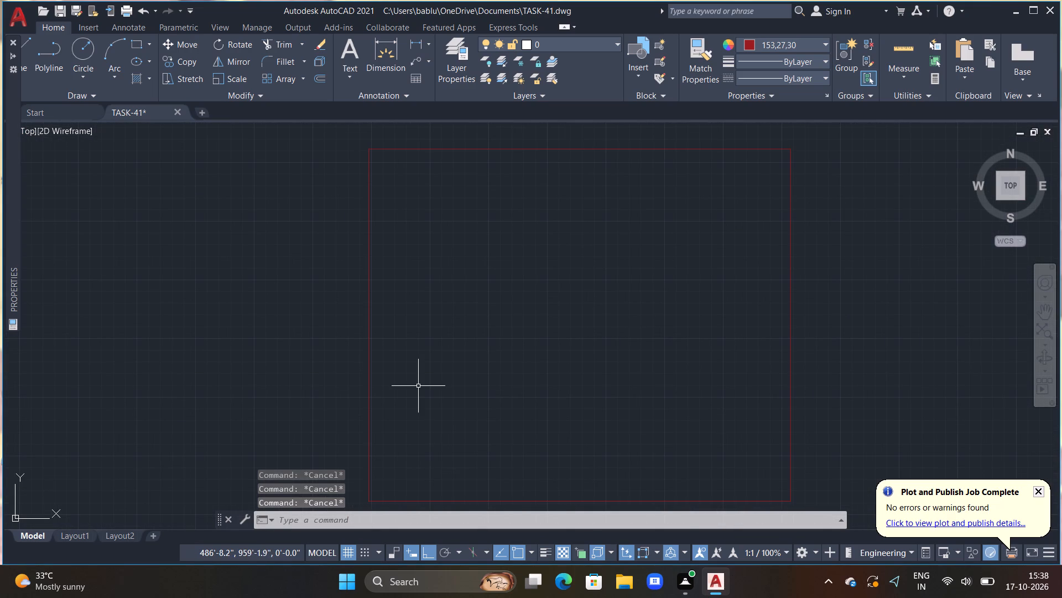
{"action": "type", "text": "OFF"}
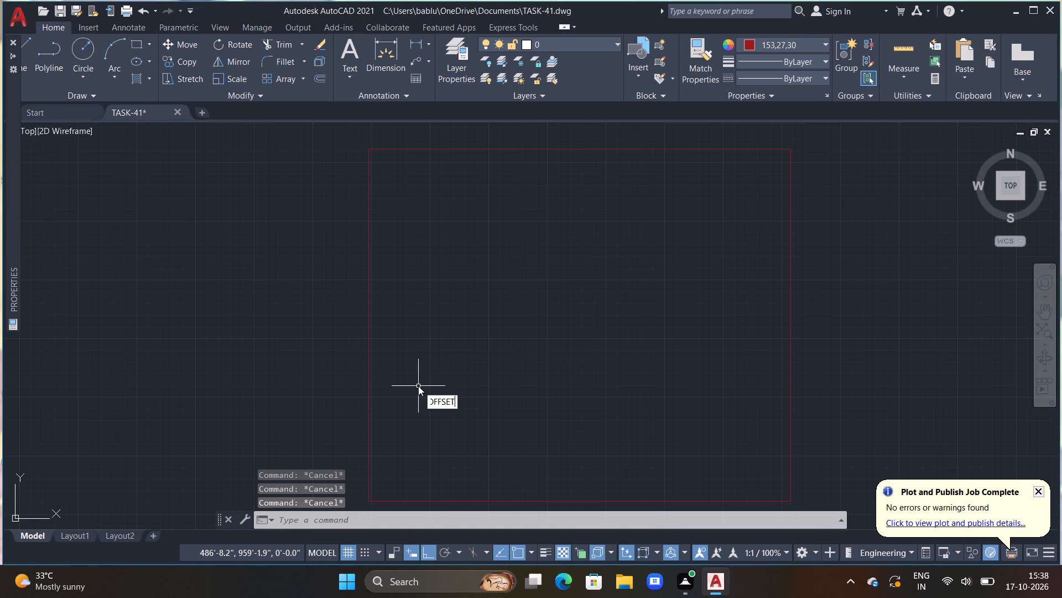
{"action": "key", "text": "space"}
{"action": "key", "text": "9"}
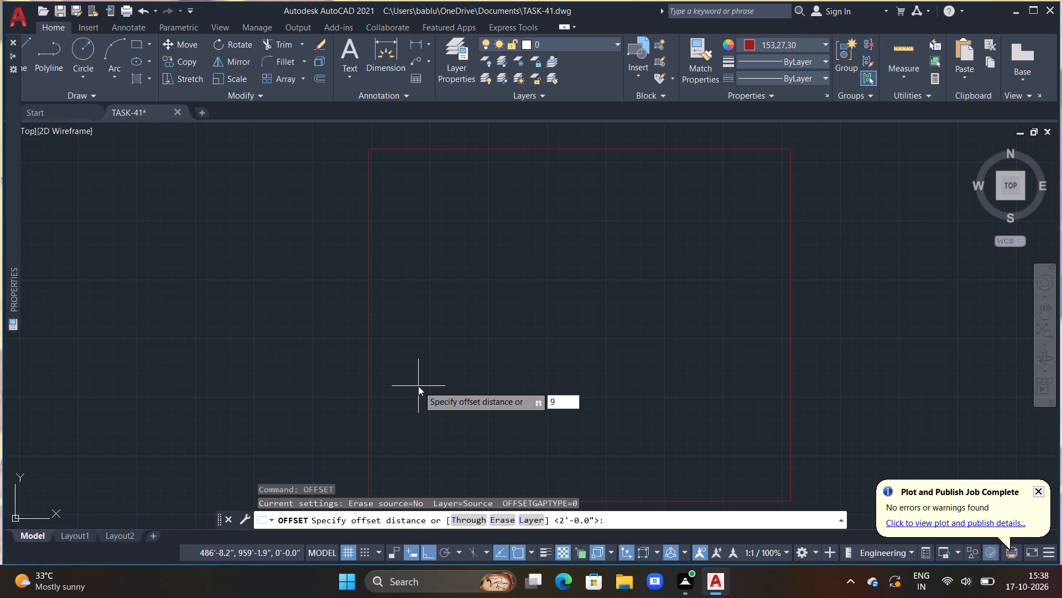
{"action": "key", "text": "shift+quotedbl"}
{"action": "key", "text": "Return"}
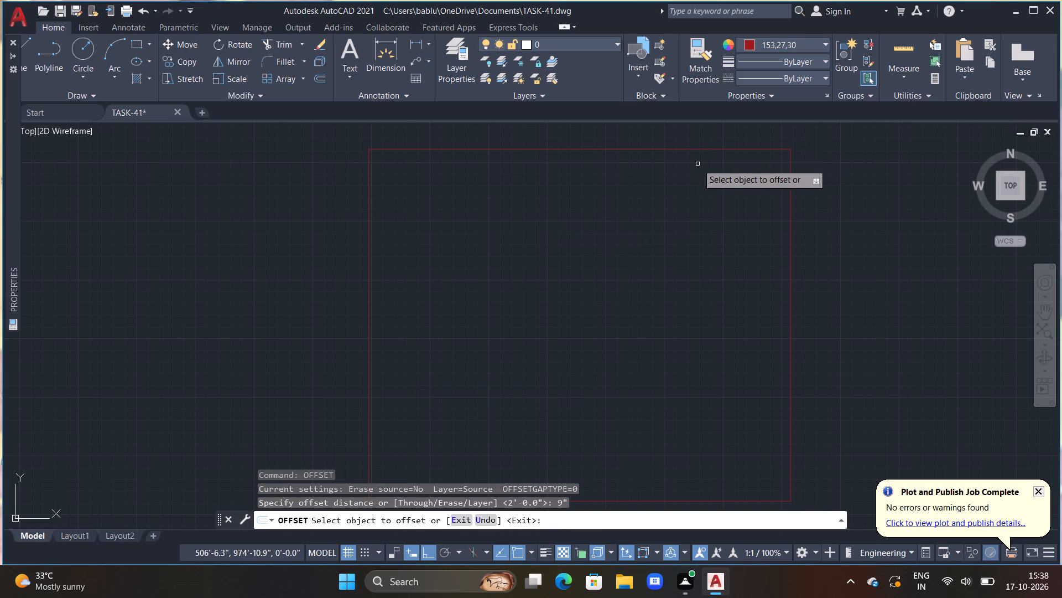
{"action": "left_click", "coordinate": [694, 149]}
{"action": "left_click", "coordinate": [672, 216]}
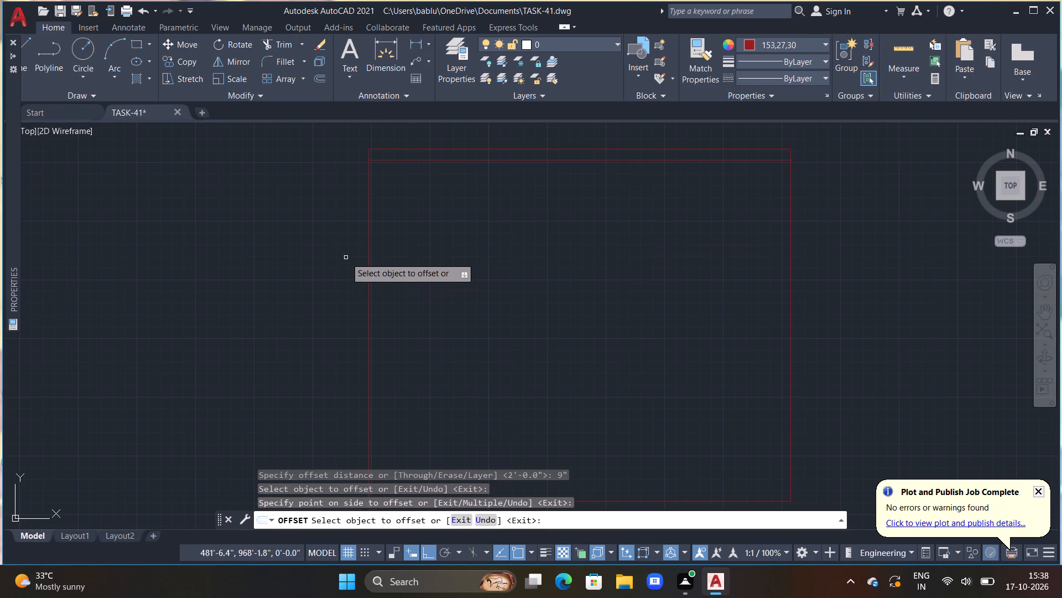
{"action": "left_click_drag", "start_coordinate": [368, 255], "coordinate": [376, 257]}
{"action": "left_click", "coordinate": [433, 270]}
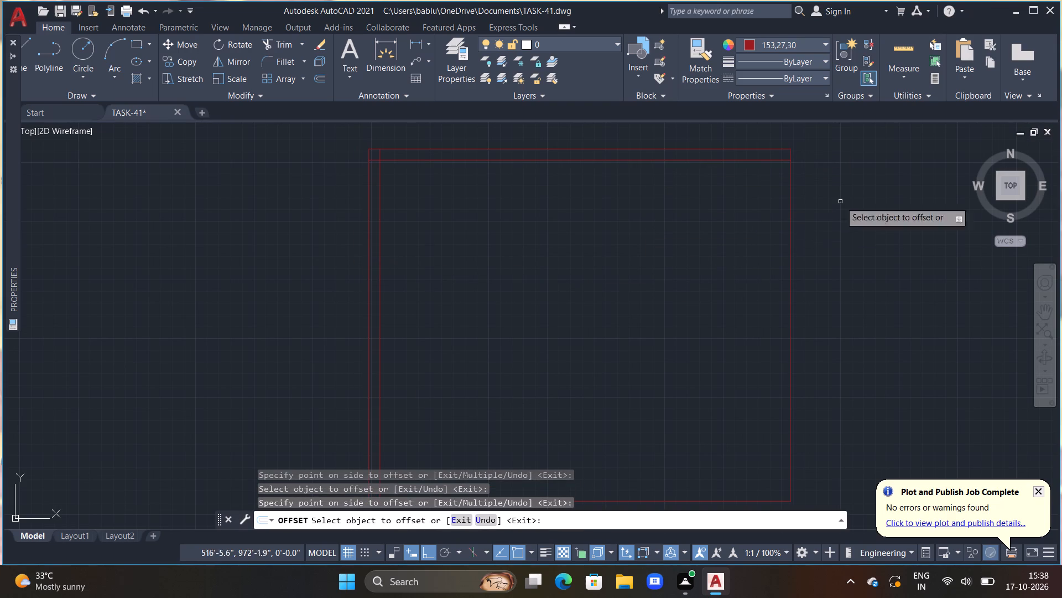
{"action": "left_click_drag", "start_coordinate": [790, 228], "coordinate": [769, 235]}
{"action": "left_click", "coordinate": [764, 235]}
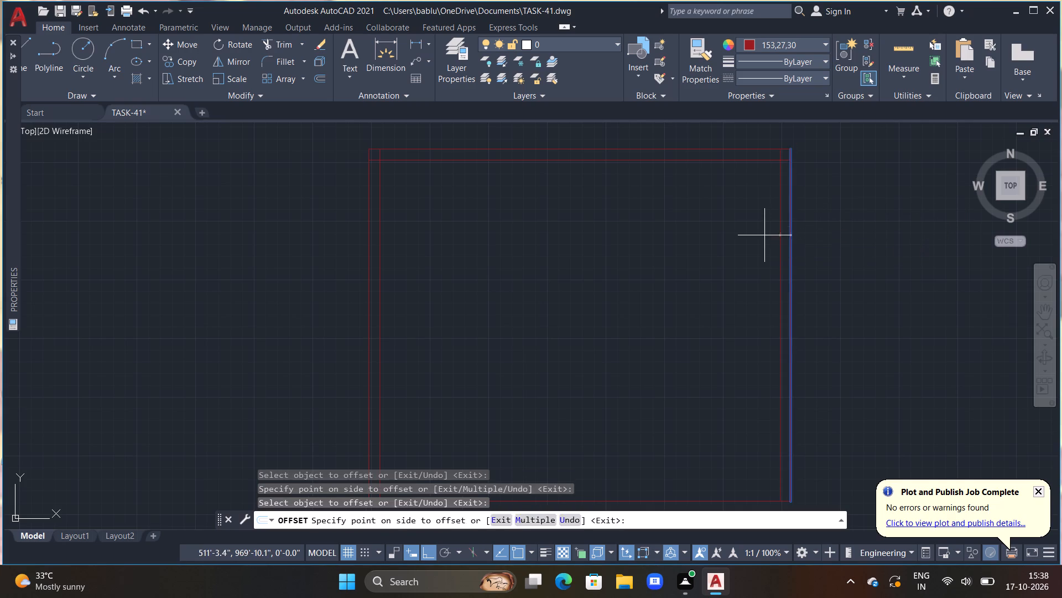
Offset the bottom boundary line 9" inward to complete the outer wall thickness.
{"action": "scroll", "coordinate": [748, 261], "scroll_direction": "down", "scroll_amount": 2}
{"action": "middle_click_drag", "start_coordinate": [681, 315], "coordinate": [668, 264]}
{"action": "left_click", "coordinate": [678, 307]}
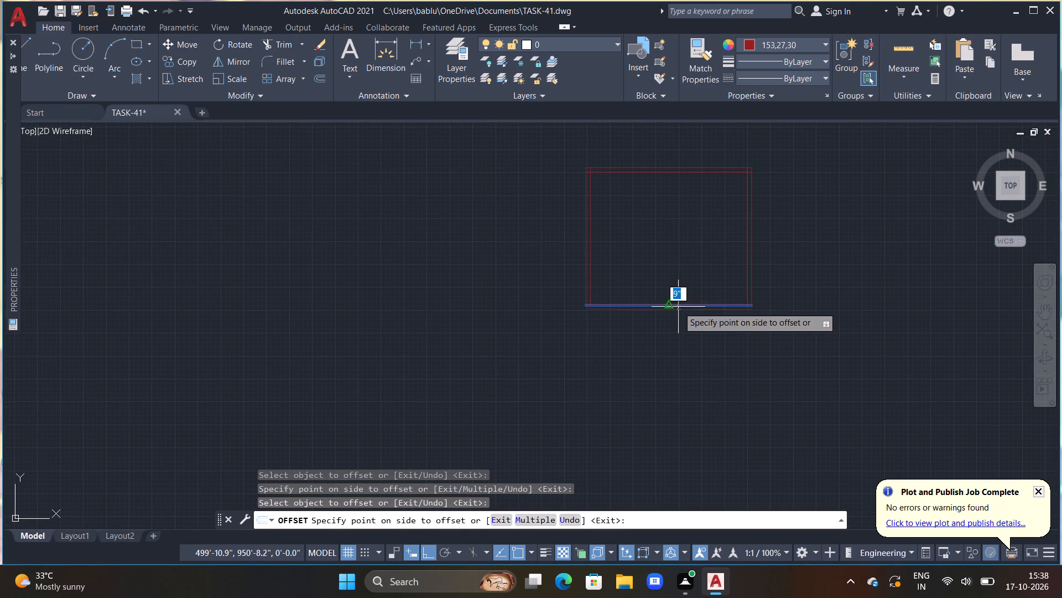
{"action": "left_click", "coordinate": [678, 291]}
{"action": "key", "text": "Escape"}
{"action": "key", "text": "Escape"}
{"action": "key", "text": "Escape"}
{"action": "key", "text": "Escape"}
{"action": "key", "text": "Escape"}
{"action": "key", "text": "Escape"}
{"action": "key", "text": "Escape"}
{"action": "key", "text": "Escape"}
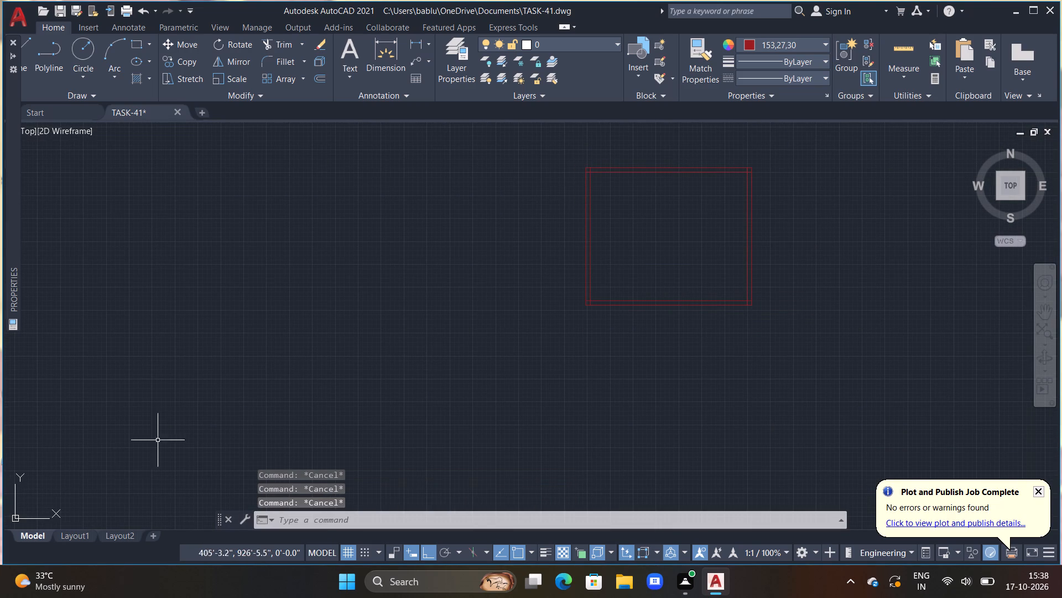
Trim the overlapping ends of the inner wall lines at the plan's top-left corner.
{"action": "scroll", "coordinate": [658, 157], "scroll_direction": "up", "scroll_amount": 2}
{"action": "scroll", "coordinate": [590, 204], "scroll_direction": "up", "scroll_amount": 1}
{"action": "middle_click_drag", "start_coordinate": [590, 204], "coordinate": [575, 275]}
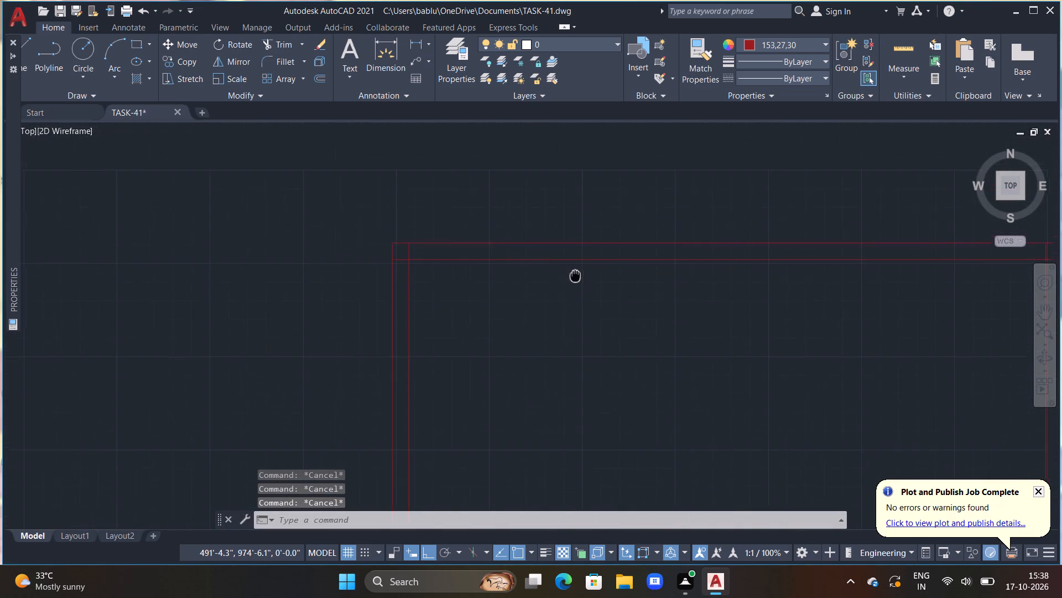
{"action": "middle_click_drag", "start_coordinate": [575, 275], "coordinate": [573, 266]}
{"action": "key", "text": "Escape"}
{"action": "scroll", "coordinate": [573, 264], "scroll_direction": "up", "scroll_amount": 1}
{"action": "key", "text": "Escape"}
{"action": "key", "text": "Escape"}
{"action": "key", "text": "t"}
{"action": "type", "text": "R"}
{"action": "key", "text": "space"}
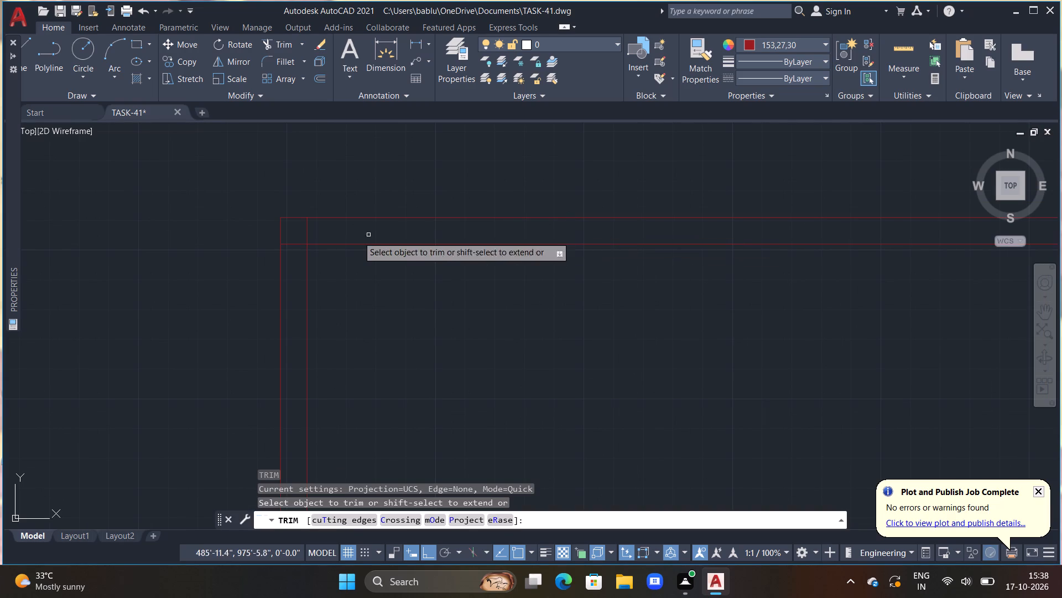
{"action": "left_click", "coordinate": [306, 230]}
{"action": "left_click_drag", "start_coordinate": [293, 247], "coordinate": [293, 248]}
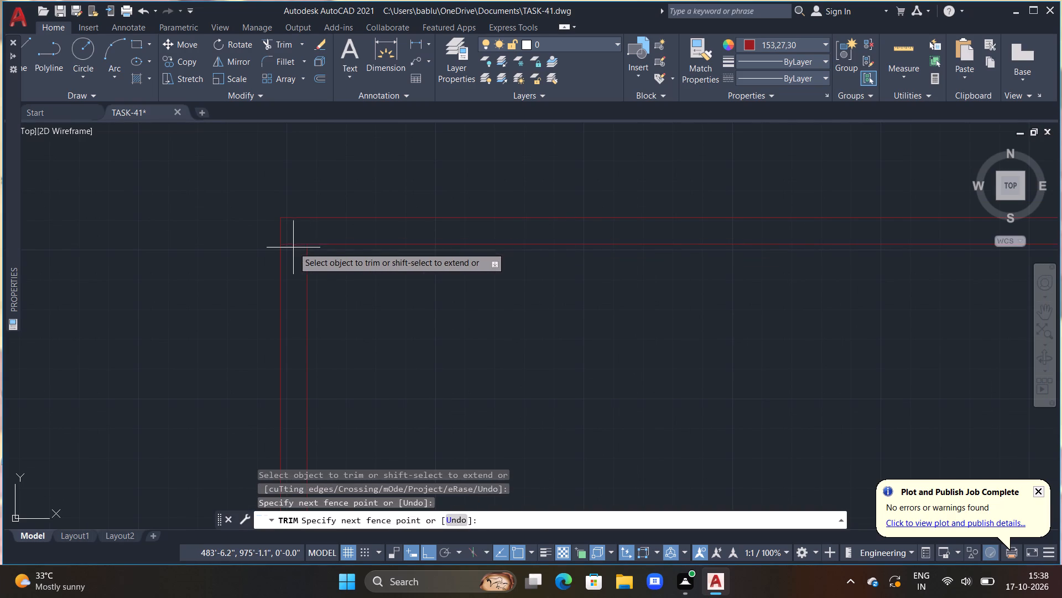
{"action": "left_click_drag", "start_coordinate": [293, 248], "coordinate": [293, 239]}
{"action": "left_click", "coordinate": [297, 228]}
Trim the overlapping ends of the inner wall lines at the plan's bottom-left and bottom-right corners.
{"action": "scroll", "coordinate": [352, 319], "scroll_direction": "down", "scroll_amount": 4}
{"action": "middle_click_drag", "start_coordinate": [438, 353], "coordinate": [440, 256]}
{"action": "scroll", "coordinate": [325, 441], "scroll_direction": "up", "scroll_amount": 2}
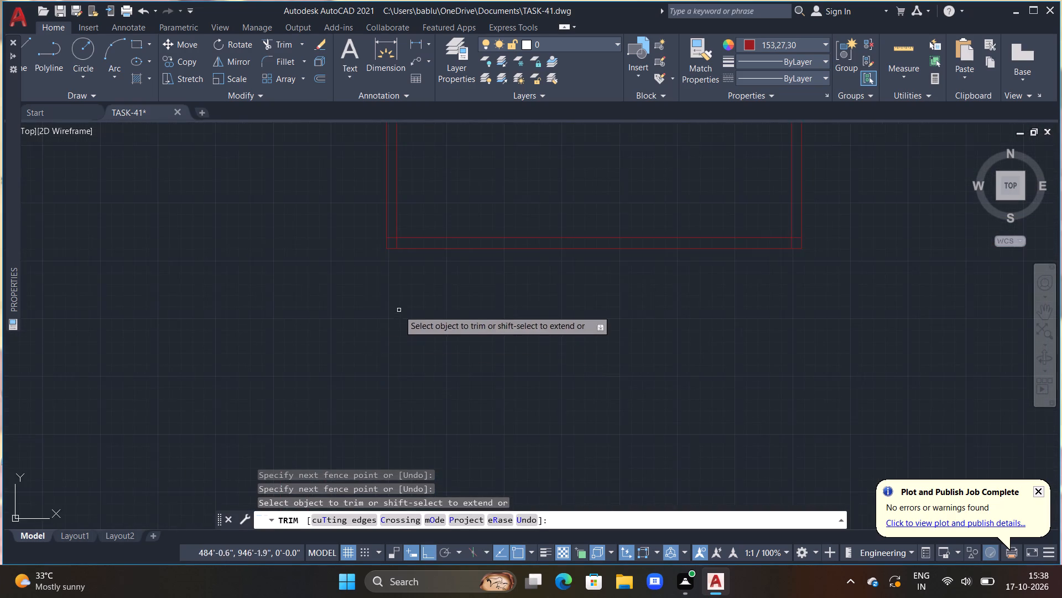
{"action": "scroll", "coordinate": [398, 310], "scroll_direction": "up", "scroll_amount": 2}
{"action": "middle_click_drag", "start_coordinate": [400, 307], "coordinate": [342, 373]}
{"action": "left_click_drag", "start_coordinate": [319, 195], "coordinate": [343, 209]}
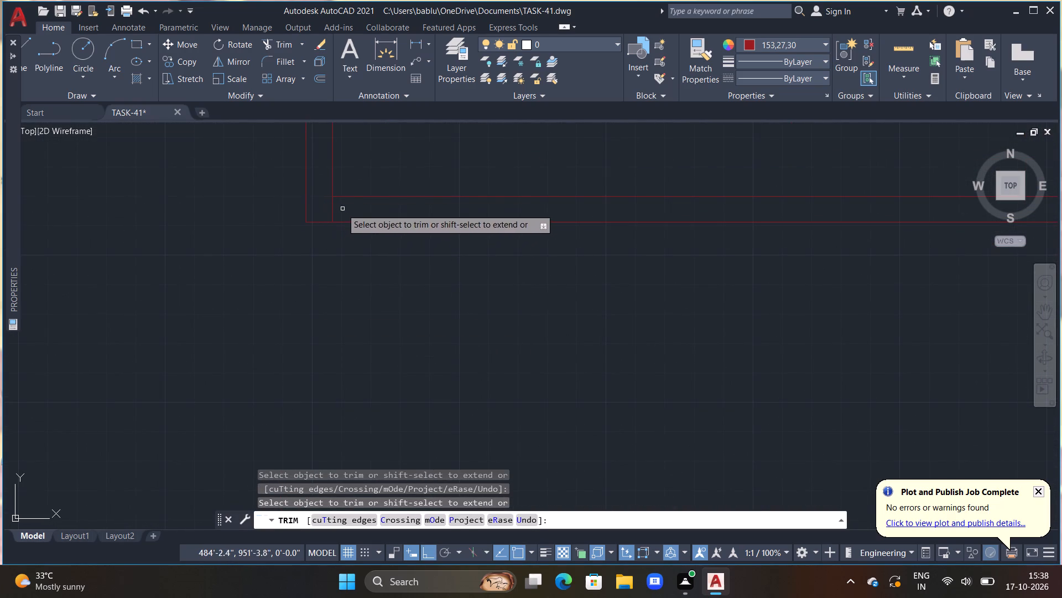
{"action": "left_click_drag", "start_coordinate": [339, 209], "coordinate": [319, 215]}
{"action": "scroll", "coordinate": [467, 254], "scroll_direction": "down", "scroll_amount": 1}
{"action": "middle_click_drag", "start_coordinate": [623, 264], "coordinate": [44, 279]}
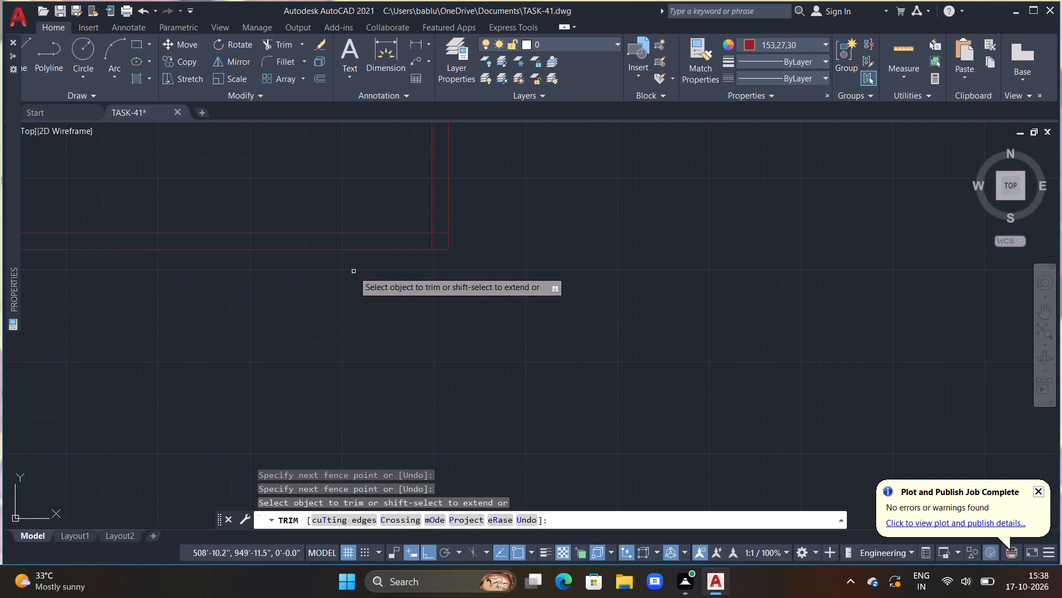
{"action": "scroll", "coordinate": [435, 234], "scroll_direction": "up", "scroll_amount": 3}
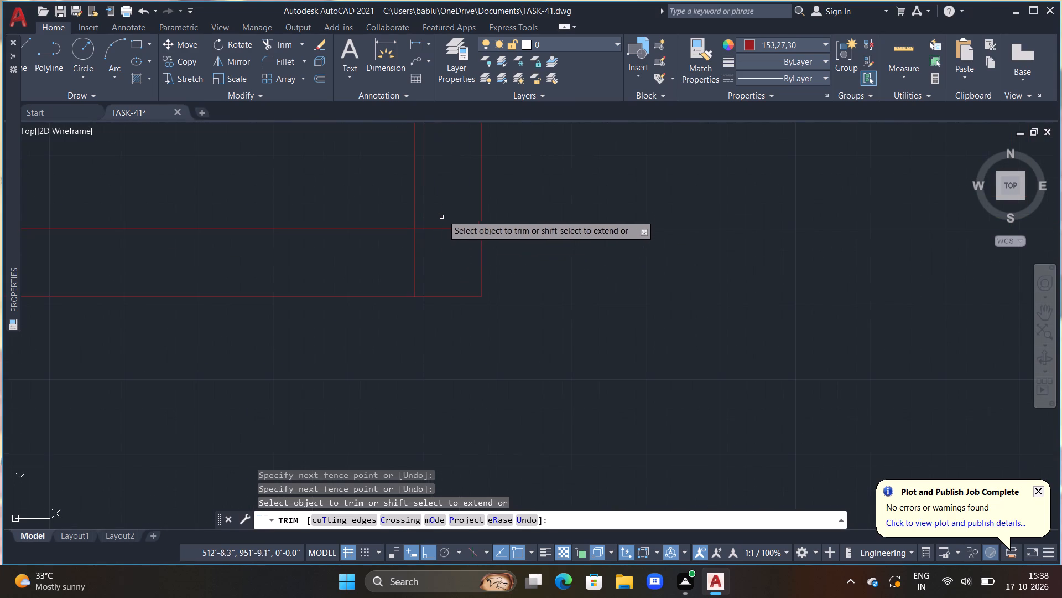
{"action": "left_click_drag", "start_coordinate": [445, 208], "coordinate": [374, 281]}
Trim the overlapping ends of the inner wall lines at the plan's top-right corner.
{"action": "scroll", "coordinate": [356, 235], "scroll_direction": "down", "scroll_amount": 3}
{"action": "middle_click_drag", "start_coordinate": [273, 176], "coordinate": [468, 353]}
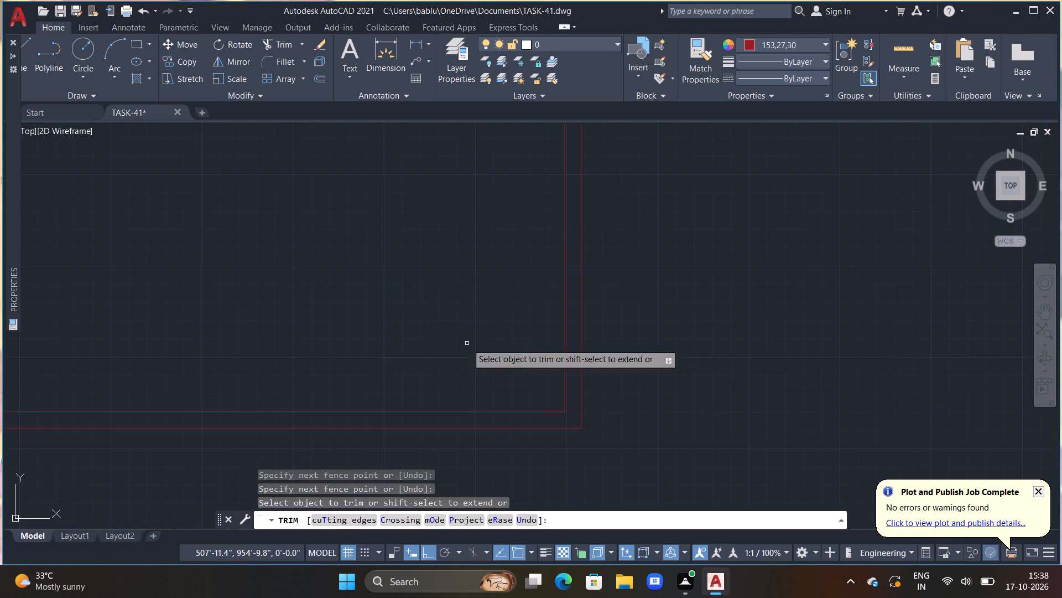
{"action": "middle_click_drag", "start_coordinate": [442, 295], "coordinate": [453, 322]}
{"action": "scroll", "coordinate": [399, 197], "scroll_direction": "down", "scroll_amount": 2}
{"action": "middle_click_drag", "start_coordinate": [394, 185], "coordinate": [417, 296]}
{"action": "scroll", "coordinate": [461, 199], "scroll_direction": "up", "scroll_amount": 2}
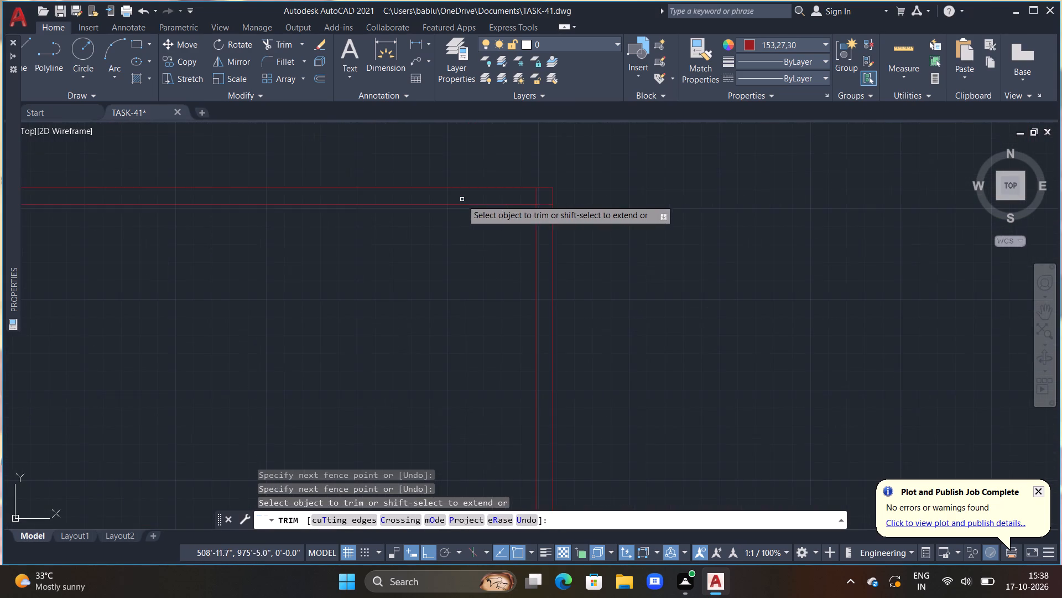
{"action": "scroll", "coordinate": [546, 195], "scroll_direction": "up", "scroll_amount": 2}
{"action": "left_click_drag", "start_coordinate": [507, 189], "coordinate": [549, 240]}
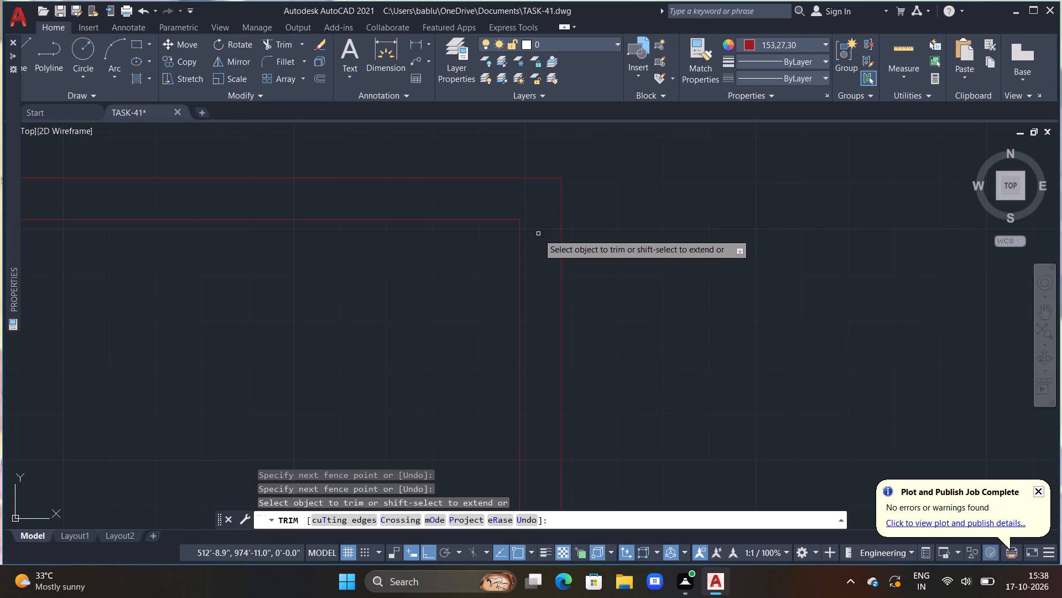
{"action": "key", "text": "Escape"}
{"action": "scroll", "coordinate": [473, 252], "scroll_direction": "down", "scroll_amount": 3}
{"action": "middle_click_drag", "start_coordinate": [313, 303], "coordinate": [503, 274]}
{"action": "key", "text": "Escape"}
{"action": "key", "text": "Escape"}
{"action": "key", "text": "Escape"}
{"action": "key", "text": "Escape"}
{"action": "key", "text": "Escape"}
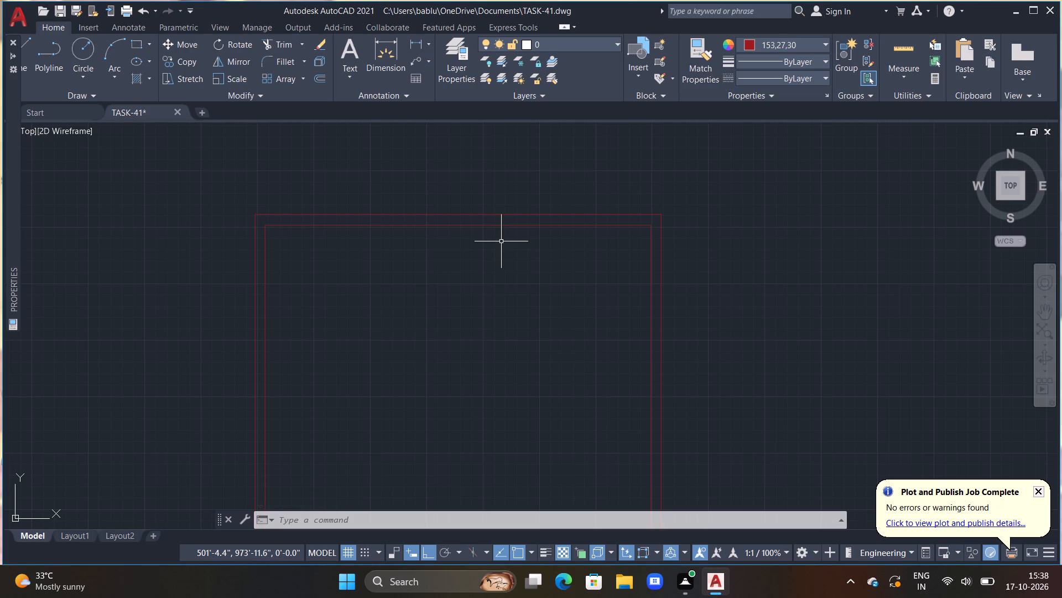
Offset the inner line of the left wall 4'10" into the plan for the first vertical partition.
{"action": "scroll", "coordinate": [503, 298], "scroll_direction": "down", "scroll_amount": 2}
{"action": "middle_click_drag", "start_coordinate": [487, 259], "coordinate": [478, 249]}
{"action": "key", "text": "Escape"}
{"action": "key", "text": "Escape"}
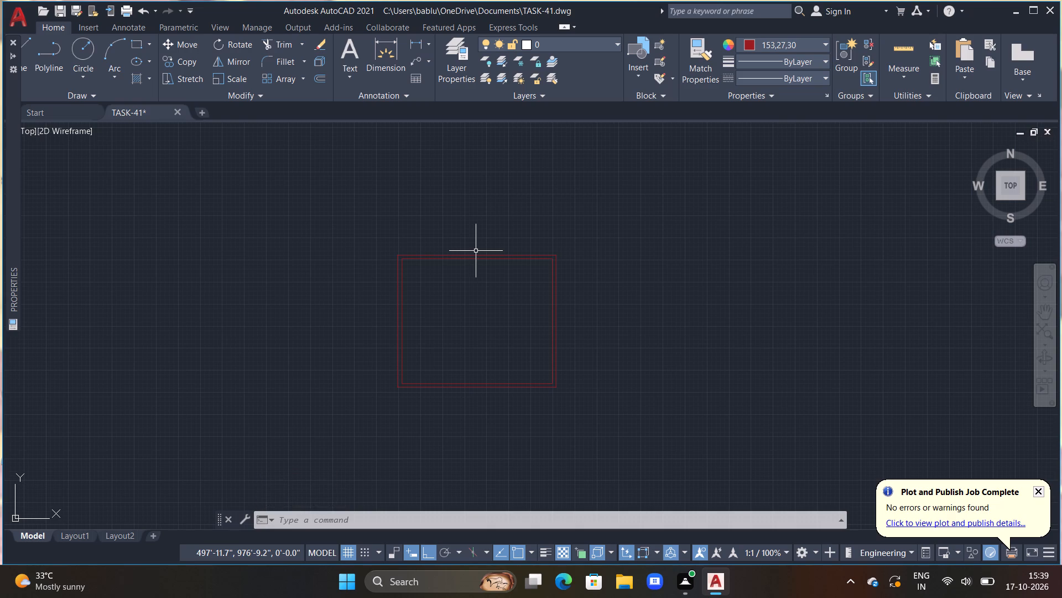
{"action": "type", "text": "OFF"}
{"action": "key", "text": "space"}
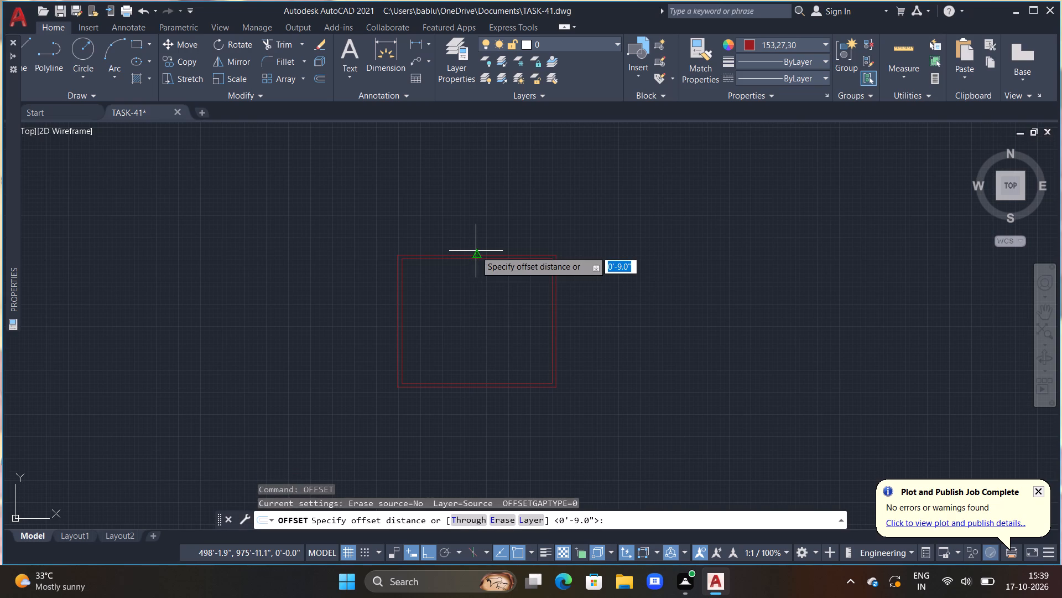
{"action": "type", "text": "4'10"}
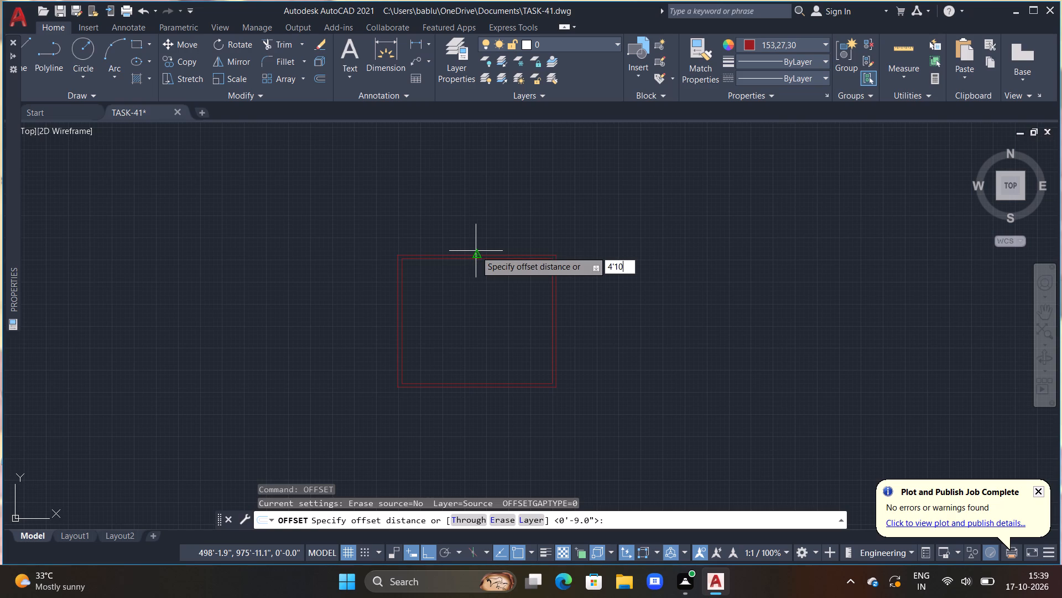
{"action": "key", "text": "shift+quotedbl"}
{"action": "key", "text": "Return"}
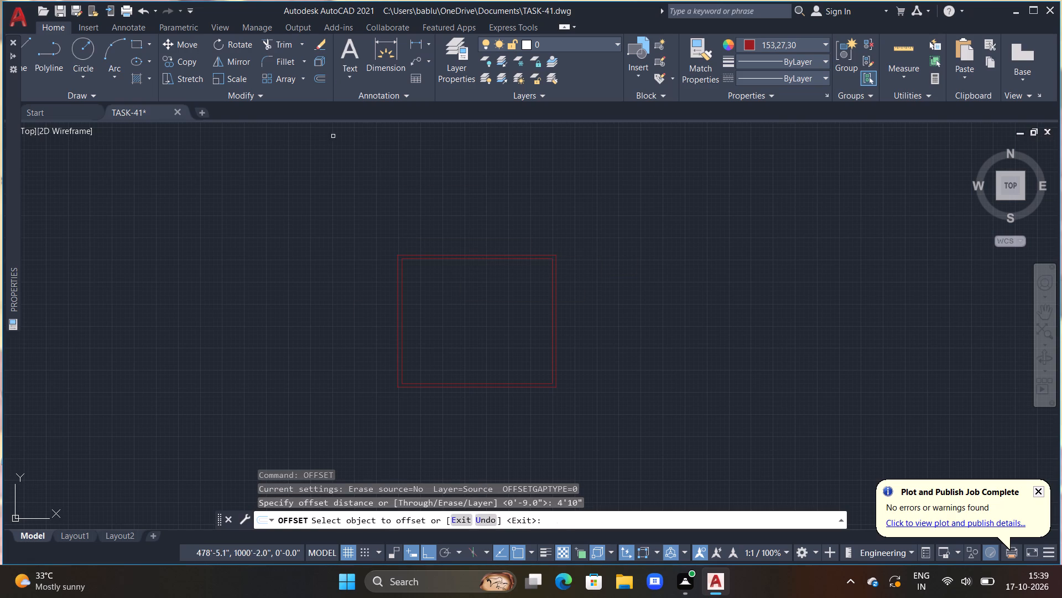
{"action": "left_click_drag", "start_coordinate": [402, 285], "coordinate": [439, 292]}
{"action": "left_click", "coordinate": [462, 297]}
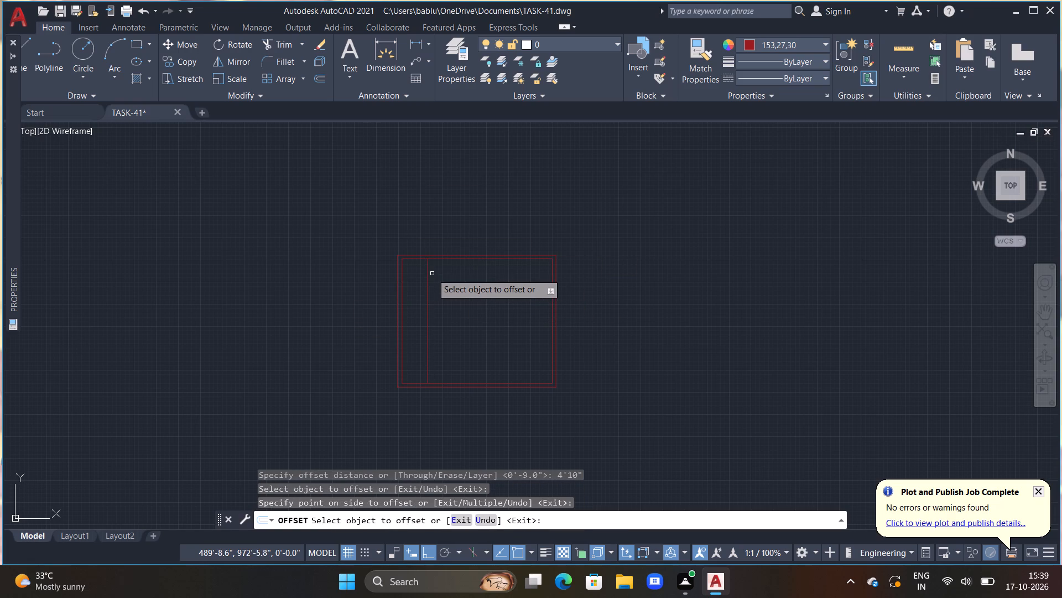
Offset the new partition line 9" to the right to give the first partition its thickness.
{"action": "left_click_drag", "start_coordinate": [439, 276], "coordinate": [445, 277]}
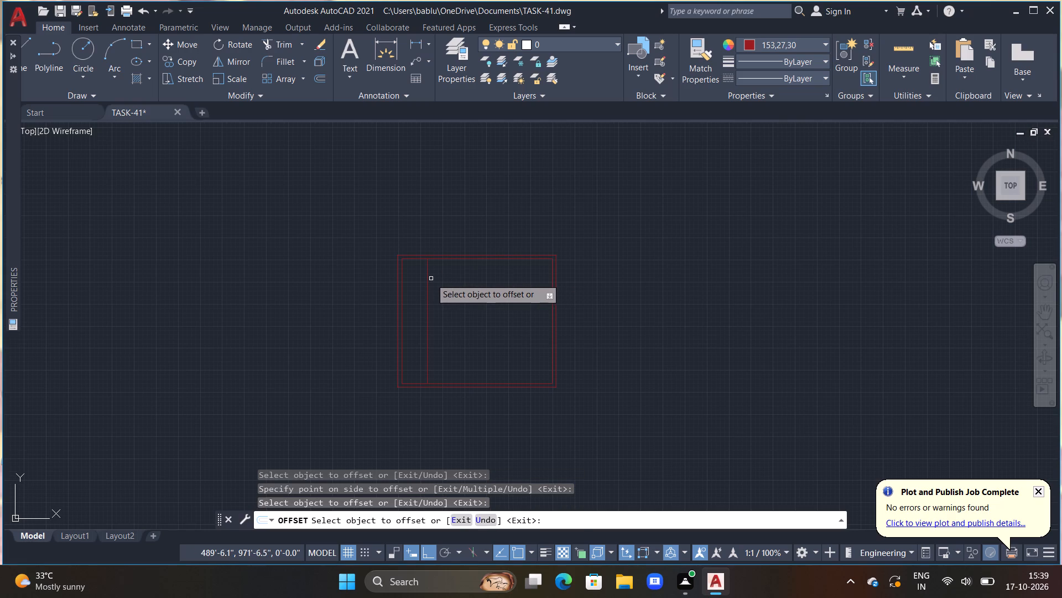
{"action": "left_click", "coordinate": [429, 277]}
{"action": "type", "text": "9\""}
{"action": "key", "text": "Return"}
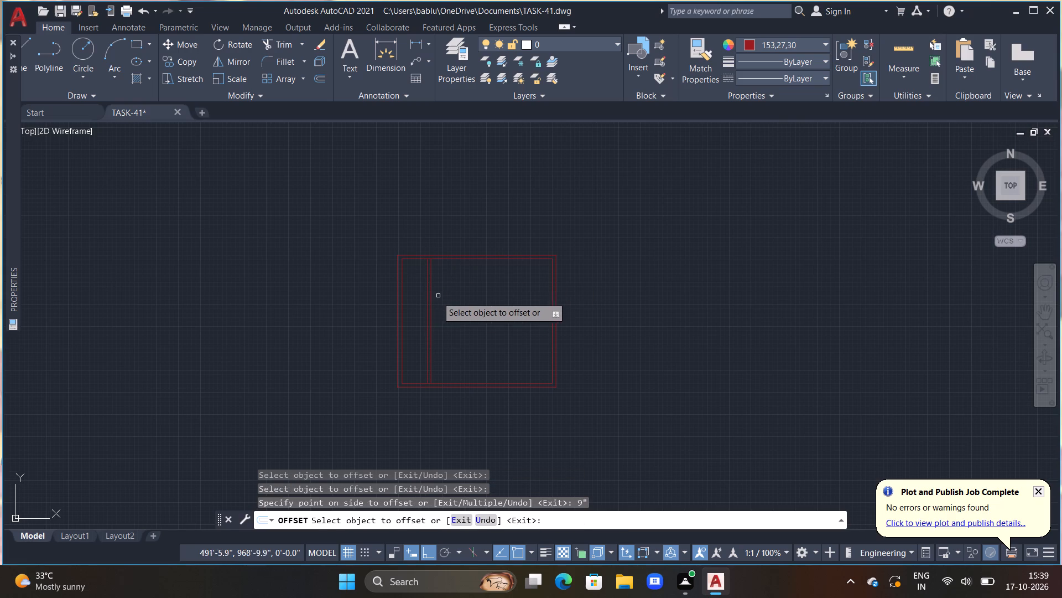
Create a second vertical partition by offsetting the first partition's right face 8'3" to the right, with a 9" thickness.
{"action": "left_click_drag", "start_coordinate": [433, 287], "coordinate": [442, 287]}
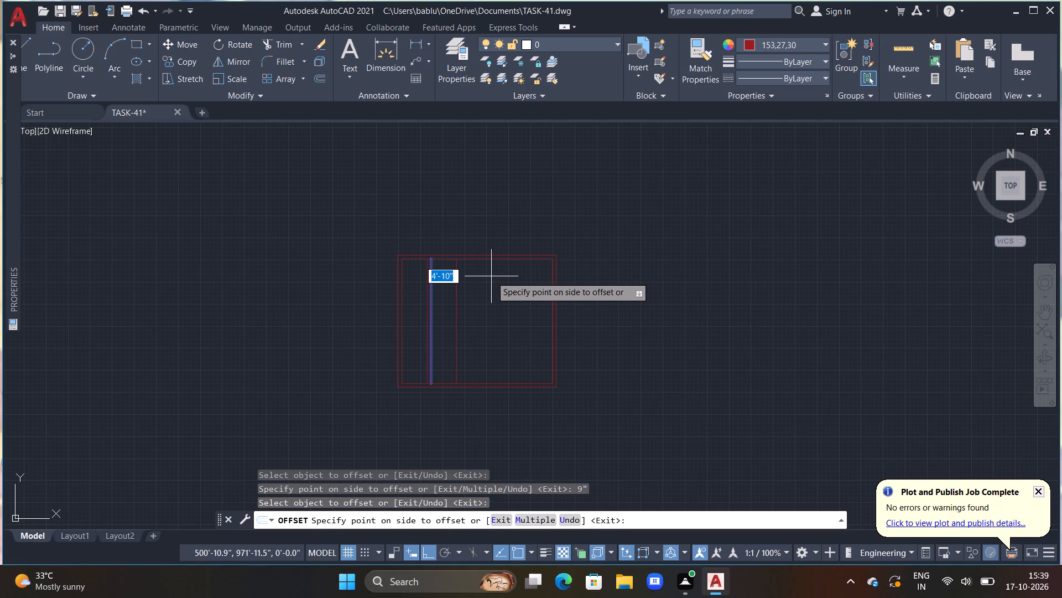
{"action": "type", "text": "8'"}
{"action": "type", "text": "3\""}
{"action": "key", "text": "Return"}
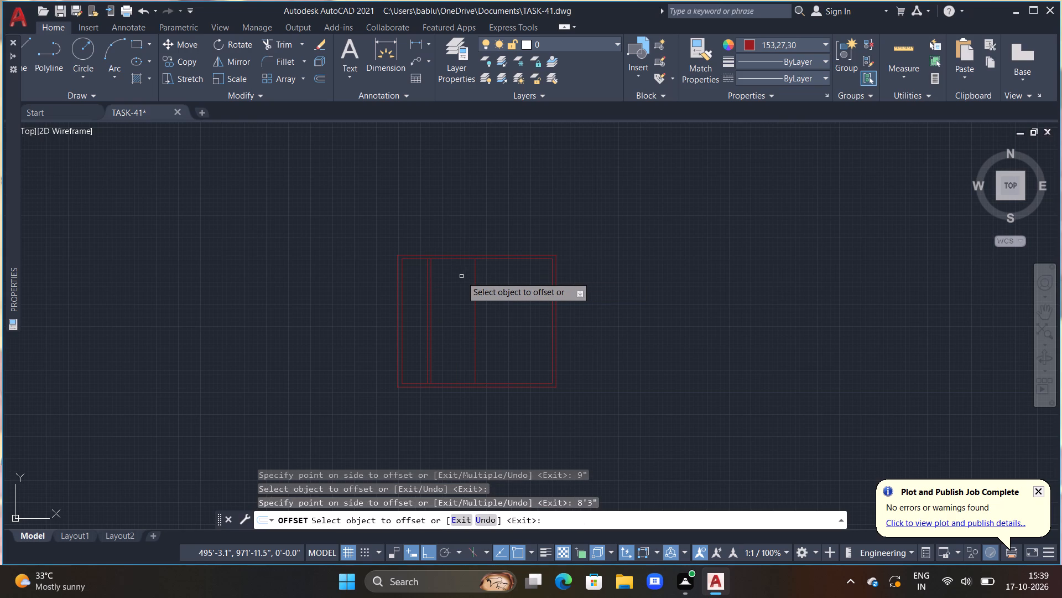
{"action": "left_click", "coordinate": [476, 307]}
{"action": "type", "text": "9\""}
{"action": "key", "text": "Return"}
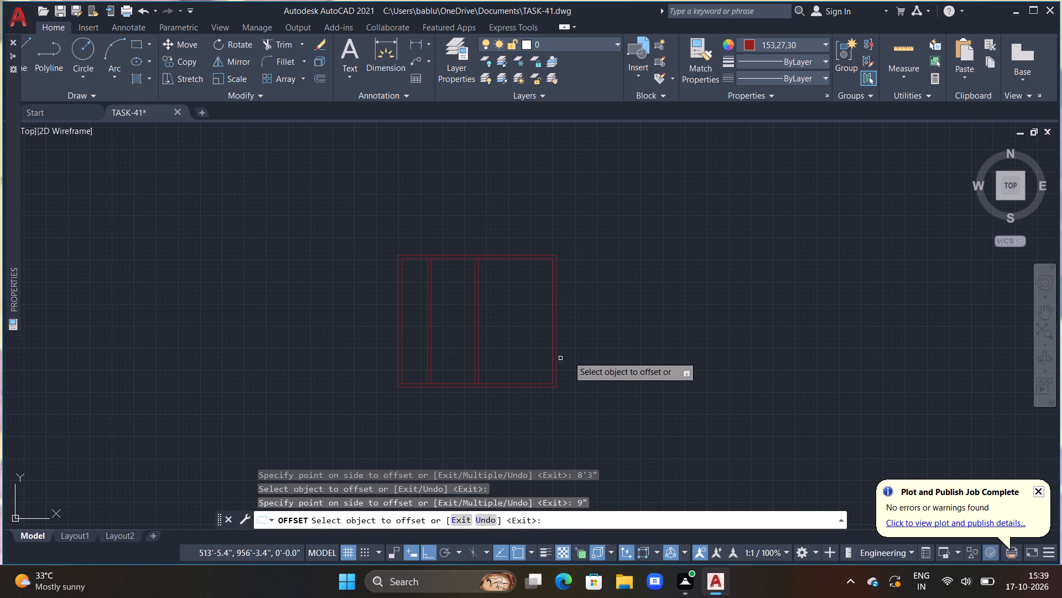
Offset the inner line of the right wall 4'6" into the plan.
{"action": "left_click", "coordinate": [550, 290]}
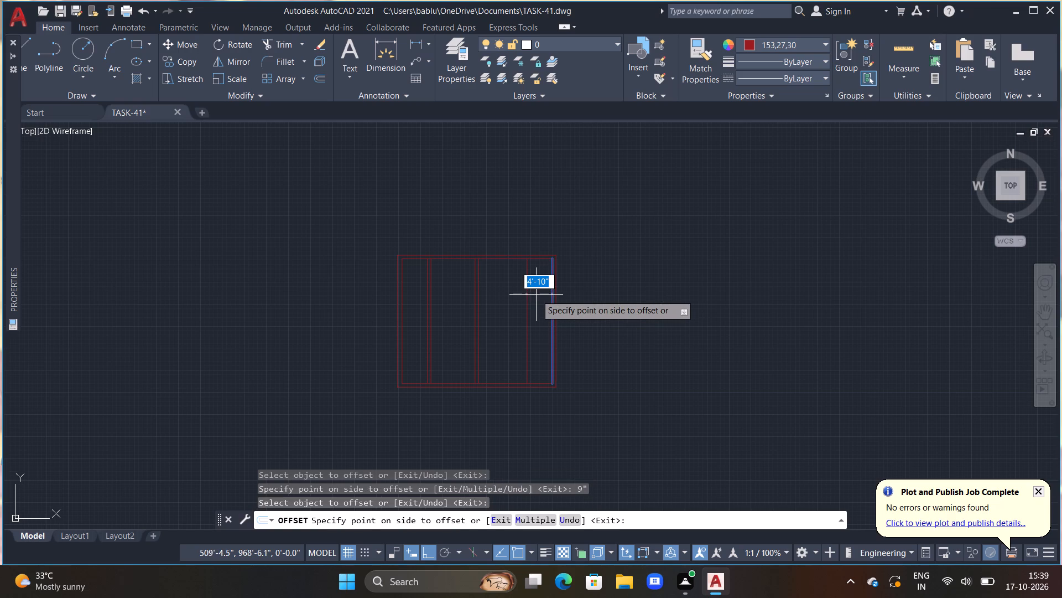
{"action": "type", "text": "4'"}
{"action": "type", "text": "6\""}
{"action": "key", "text": "Return"}
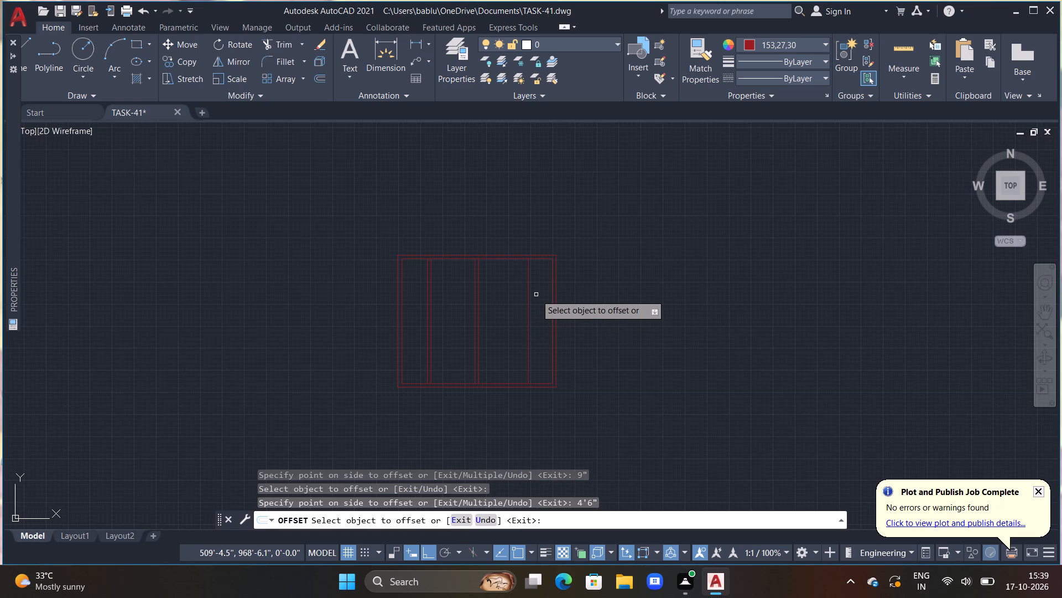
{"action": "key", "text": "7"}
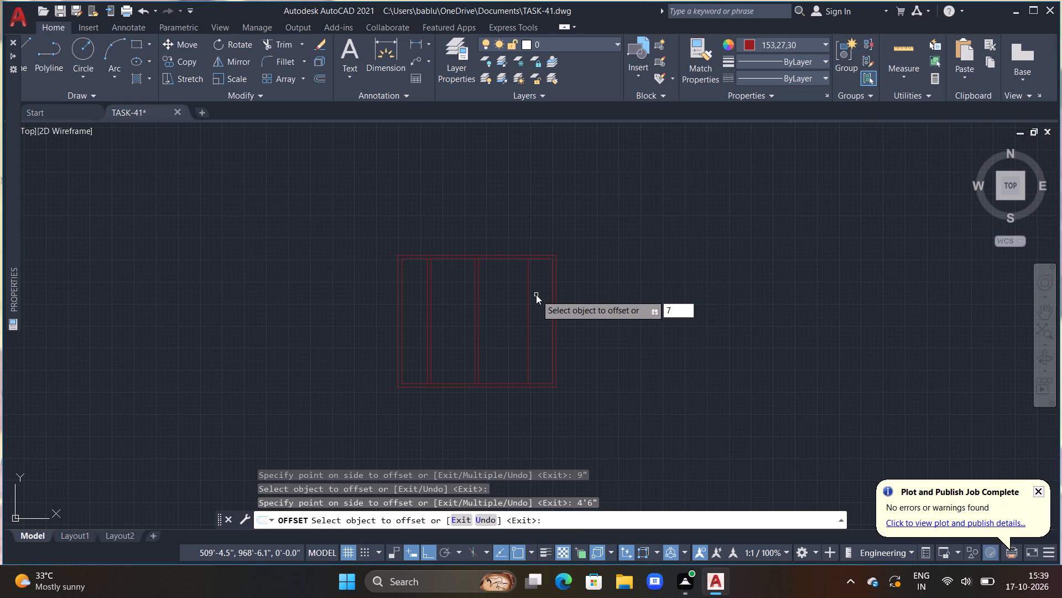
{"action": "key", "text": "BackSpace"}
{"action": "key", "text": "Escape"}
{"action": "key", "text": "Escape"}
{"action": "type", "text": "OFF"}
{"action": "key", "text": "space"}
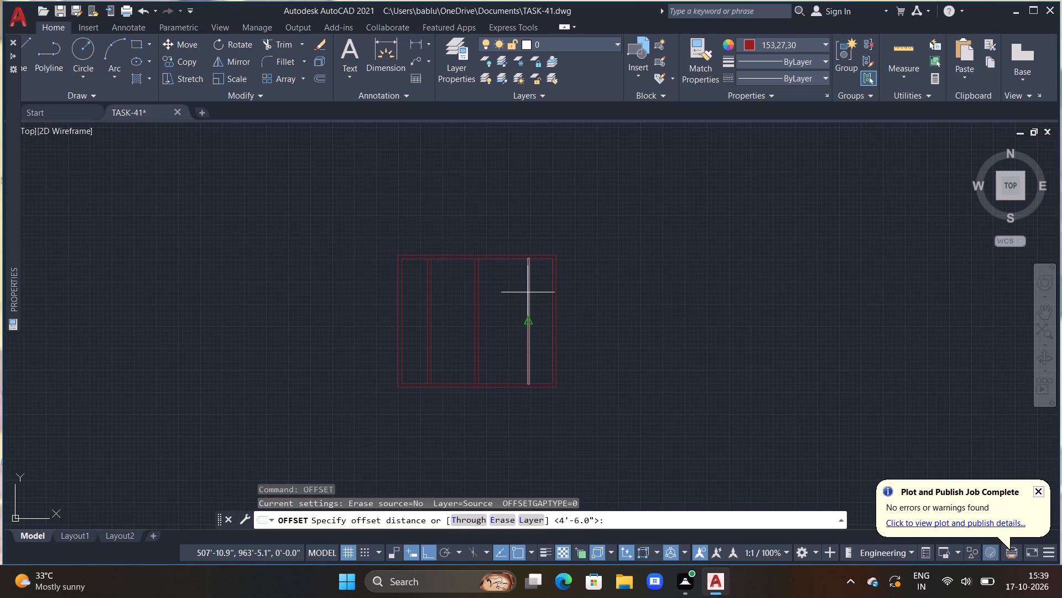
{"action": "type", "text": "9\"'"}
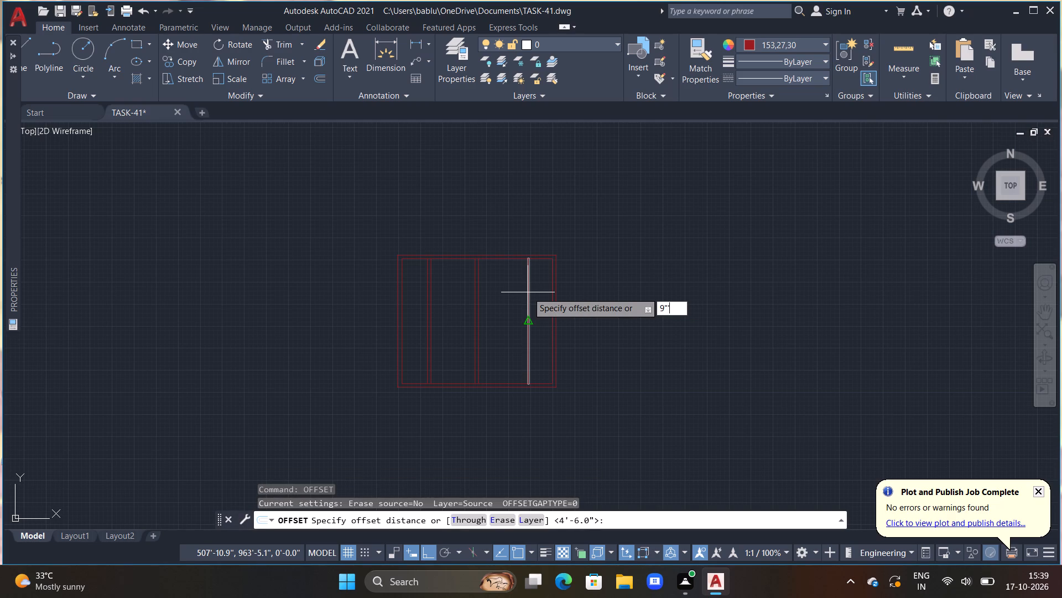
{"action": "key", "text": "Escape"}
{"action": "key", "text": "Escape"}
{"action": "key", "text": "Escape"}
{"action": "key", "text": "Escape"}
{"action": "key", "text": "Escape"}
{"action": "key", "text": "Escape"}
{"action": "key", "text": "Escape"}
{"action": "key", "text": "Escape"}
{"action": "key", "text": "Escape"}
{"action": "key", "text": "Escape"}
Offset the third vertical partition line 9" to the left to give that partition its thickness.
{"action": "type", "text": "OFF 9\""}
{"action": "key", "text": "Return"}
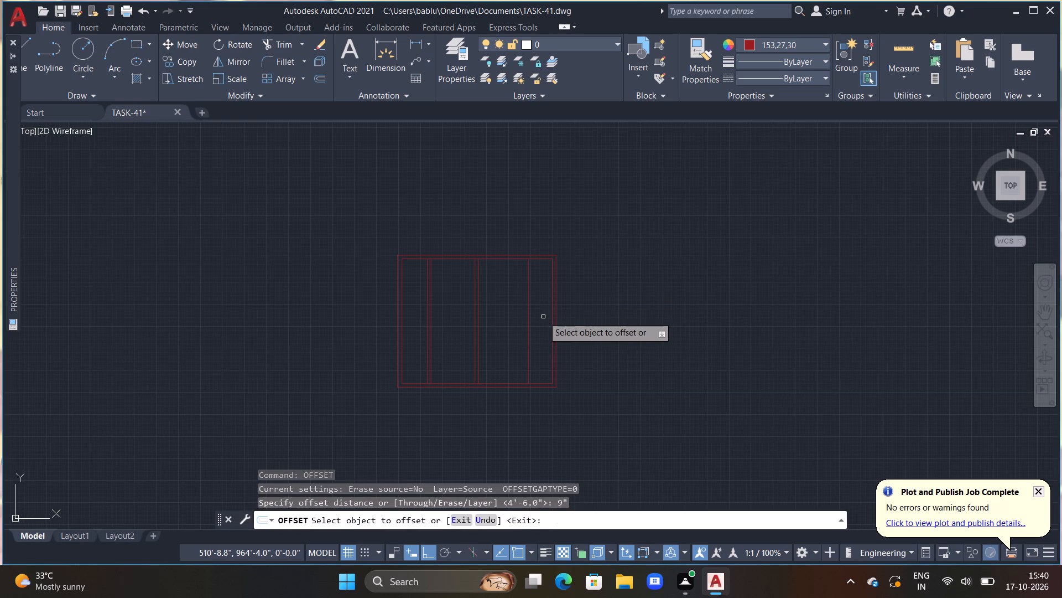
{"action": "left_click", "coordinate": [529, 287]}
{"action": "left_click", "coordinate": [522, 285]}
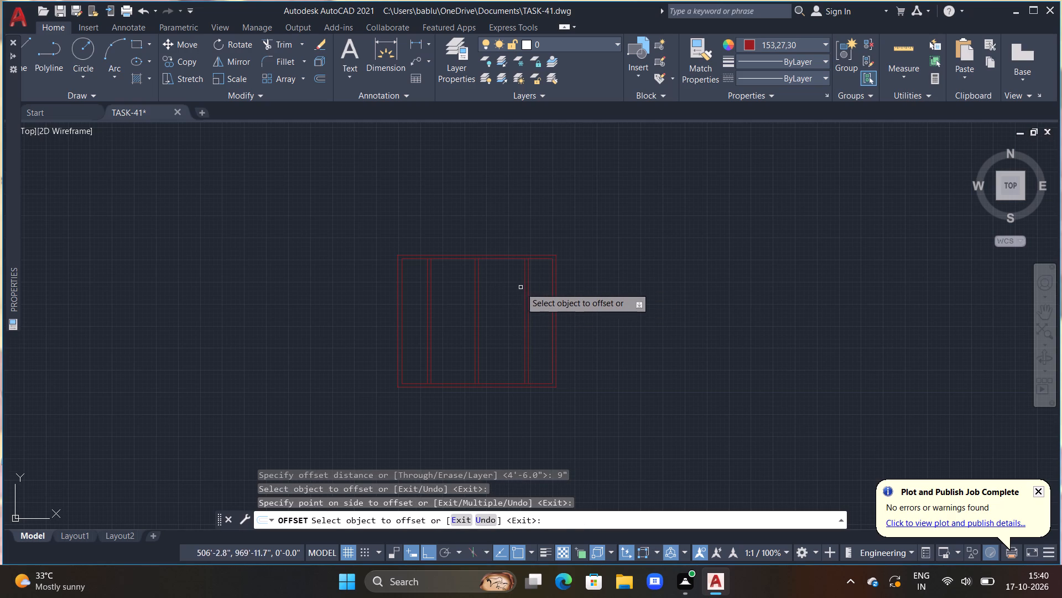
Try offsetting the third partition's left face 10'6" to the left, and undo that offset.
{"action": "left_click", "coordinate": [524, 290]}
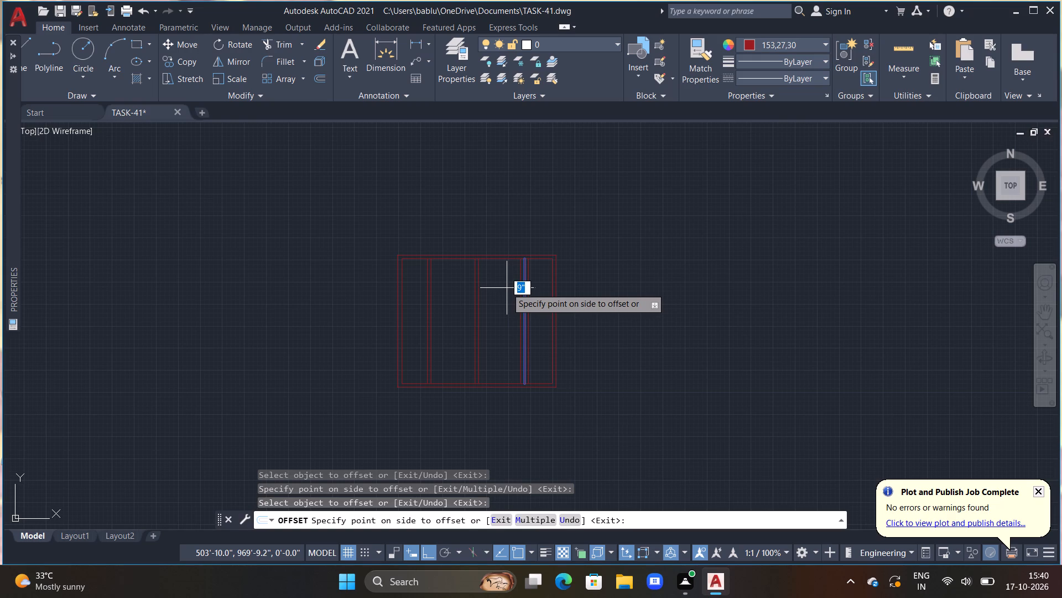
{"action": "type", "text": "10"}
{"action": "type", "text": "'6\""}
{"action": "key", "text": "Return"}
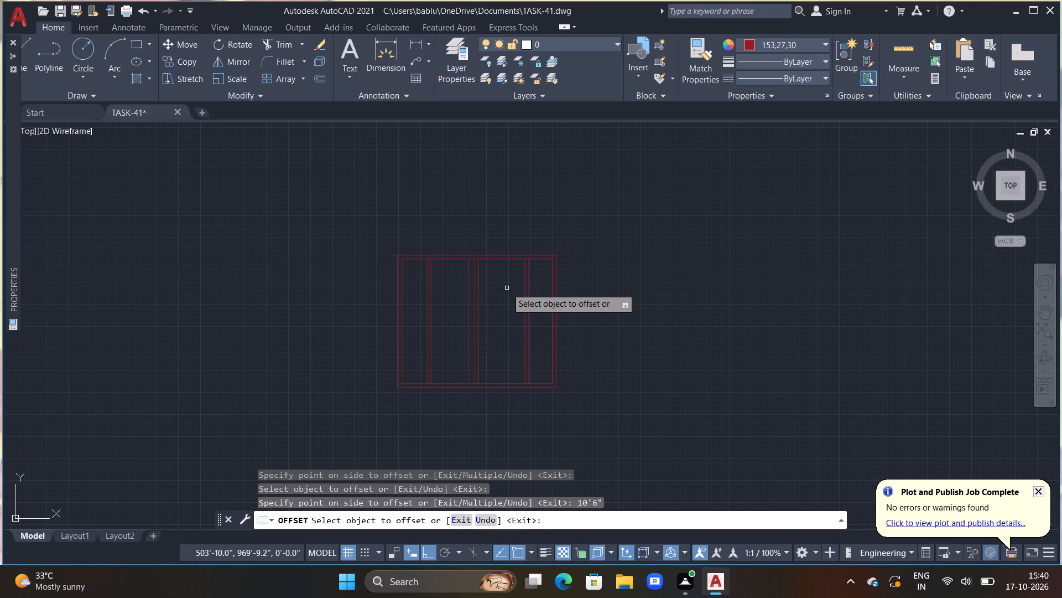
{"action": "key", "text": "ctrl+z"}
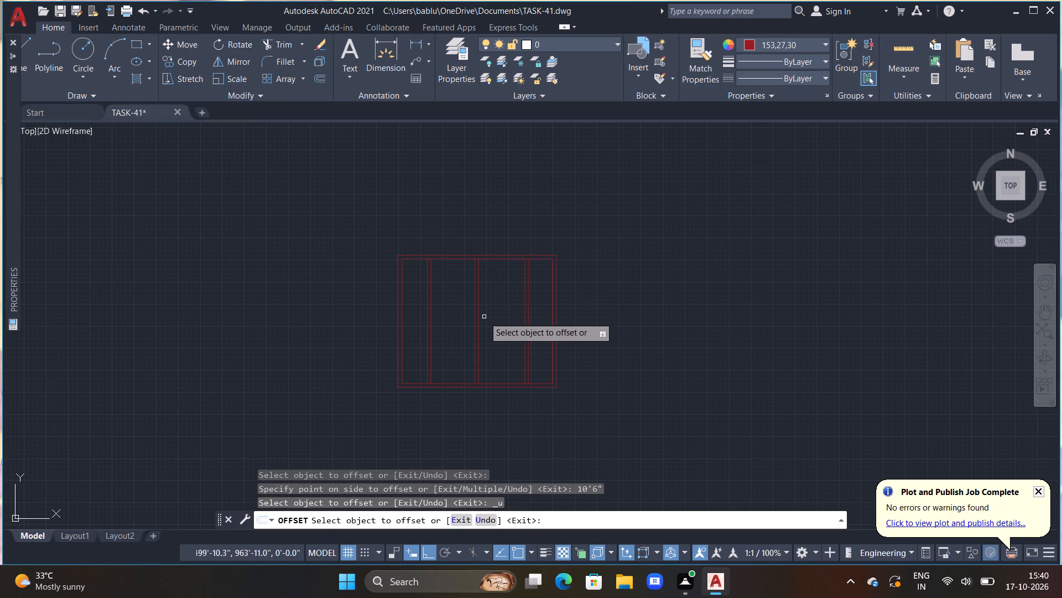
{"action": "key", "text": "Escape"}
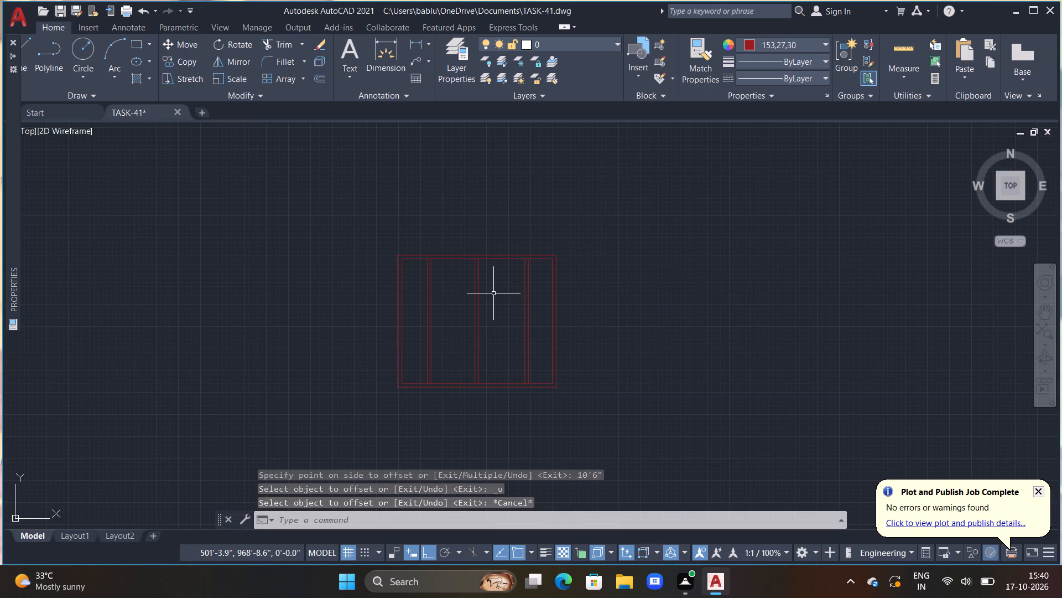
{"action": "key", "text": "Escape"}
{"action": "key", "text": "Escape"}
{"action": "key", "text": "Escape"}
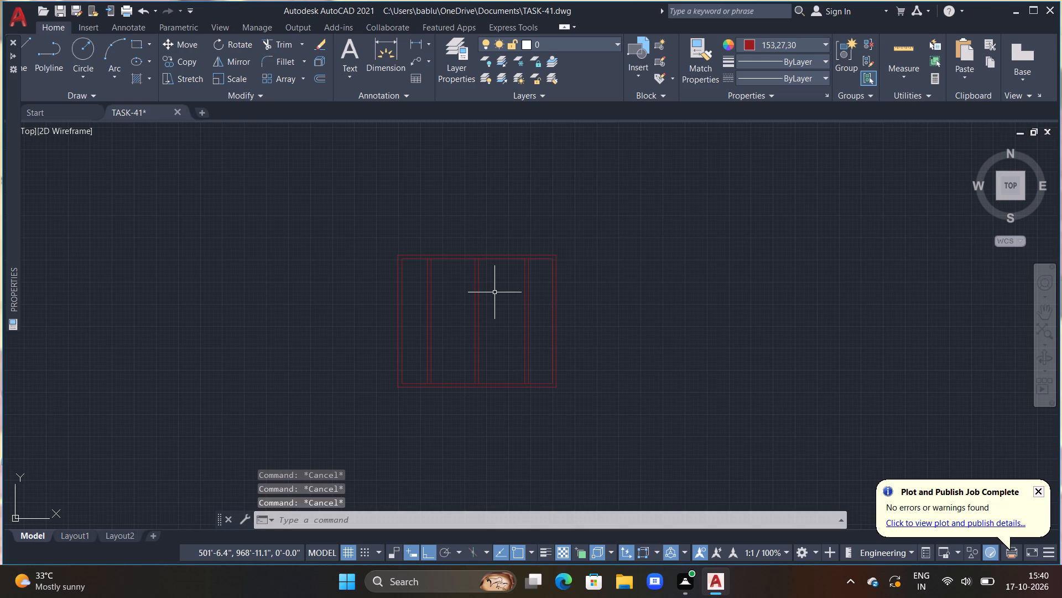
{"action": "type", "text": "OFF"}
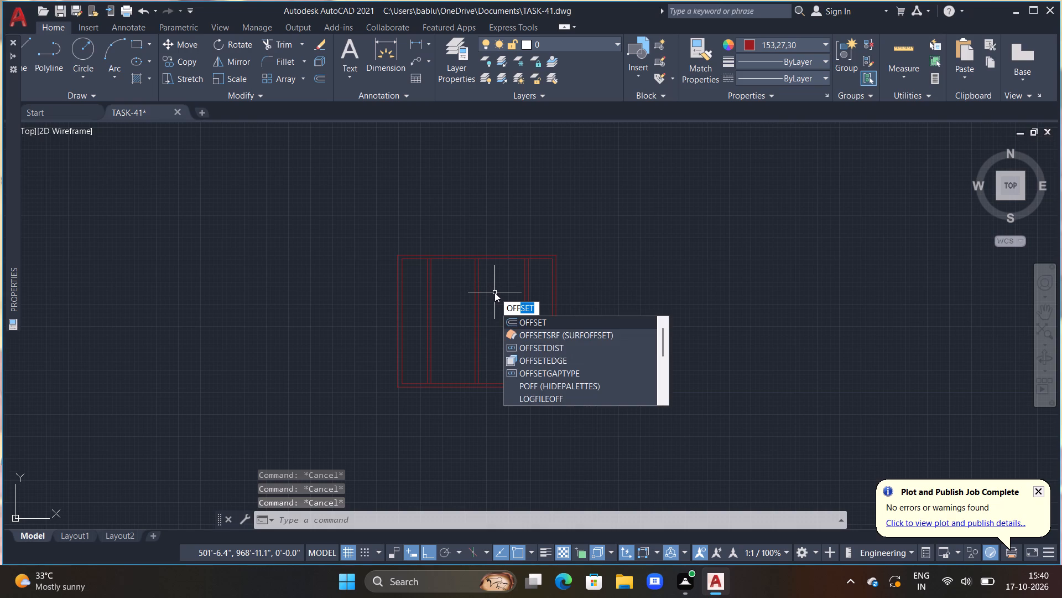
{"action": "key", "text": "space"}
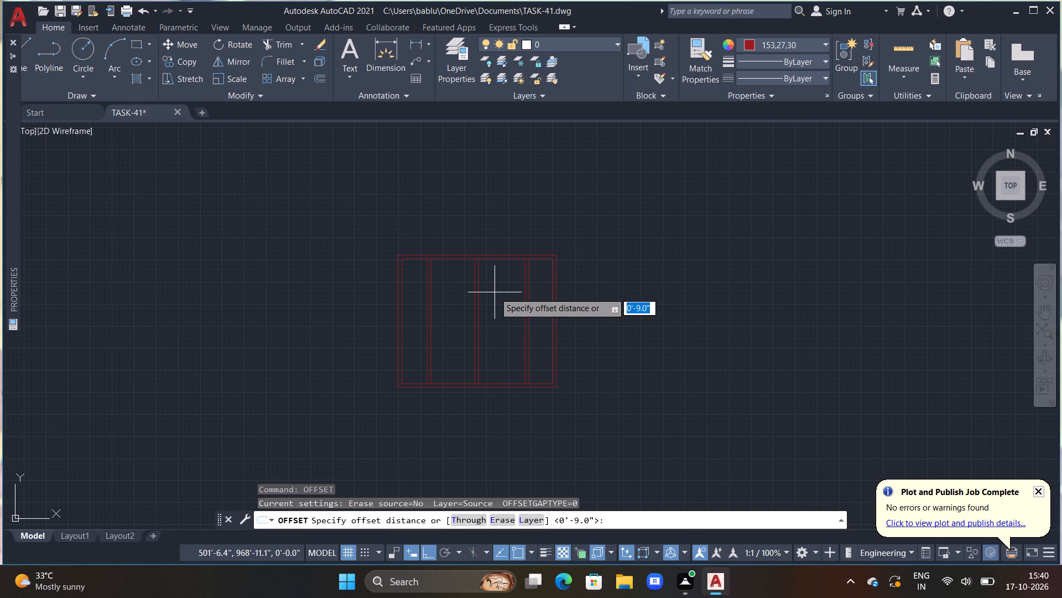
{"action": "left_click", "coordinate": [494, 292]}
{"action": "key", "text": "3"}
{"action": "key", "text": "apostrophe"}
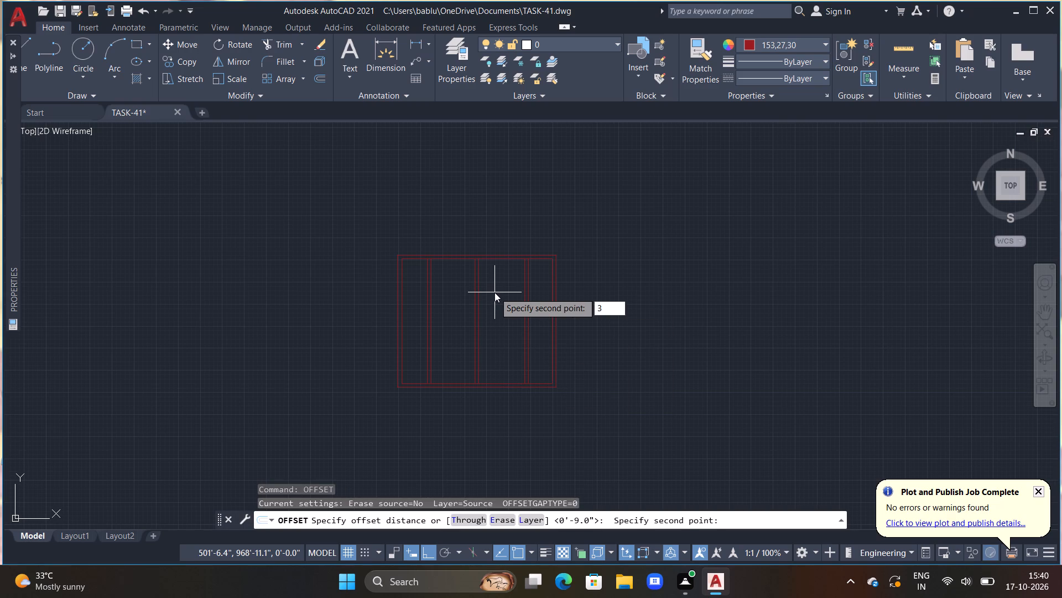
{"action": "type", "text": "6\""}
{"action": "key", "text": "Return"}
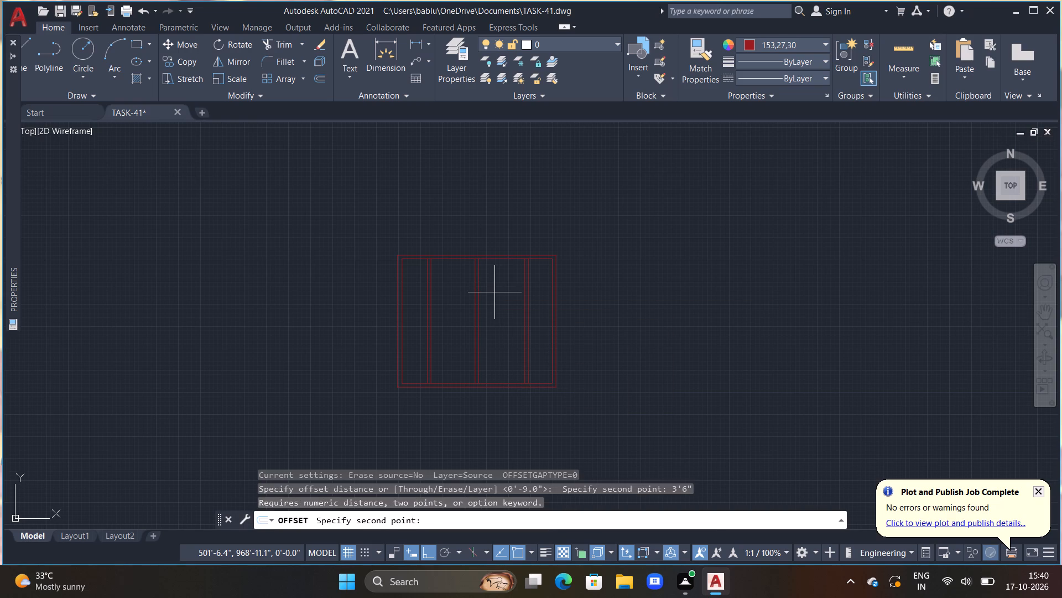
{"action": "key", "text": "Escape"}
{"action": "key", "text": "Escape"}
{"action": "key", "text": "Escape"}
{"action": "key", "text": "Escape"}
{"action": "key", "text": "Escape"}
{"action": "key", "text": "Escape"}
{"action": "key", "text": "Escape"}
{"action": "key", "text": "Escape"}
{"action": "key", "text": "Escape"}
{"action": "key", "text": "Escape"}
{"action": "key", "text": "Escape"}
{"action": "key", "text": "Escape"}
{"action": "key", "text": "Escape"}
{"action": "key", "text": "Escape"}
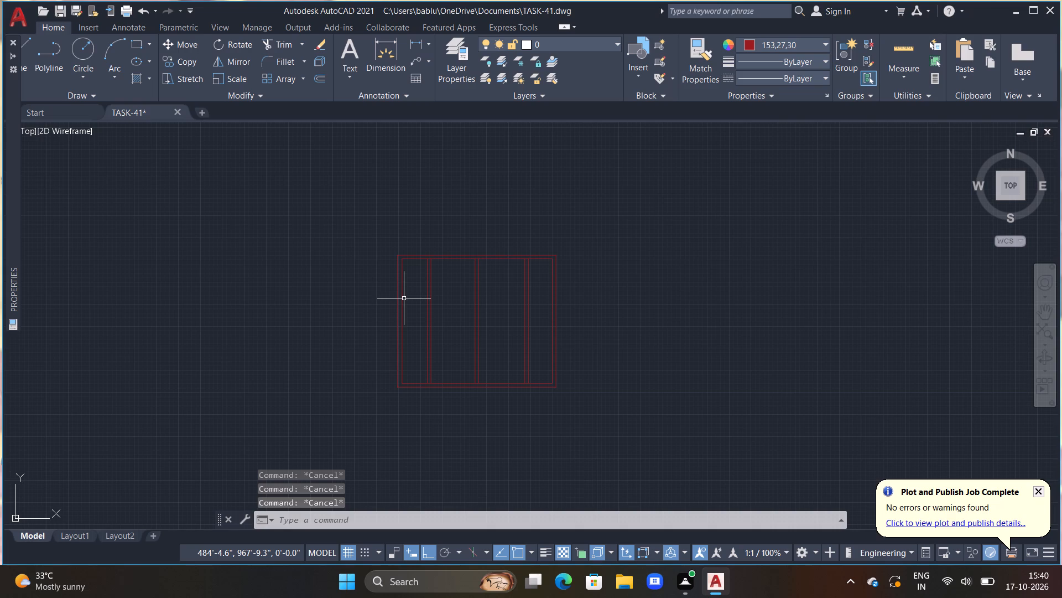
Offset the inner line of the top wall 3'6" down into the plan for a horizontal partition.
{"action": "type", "text": "OFF"}
{"action": "key", "text": "space"}
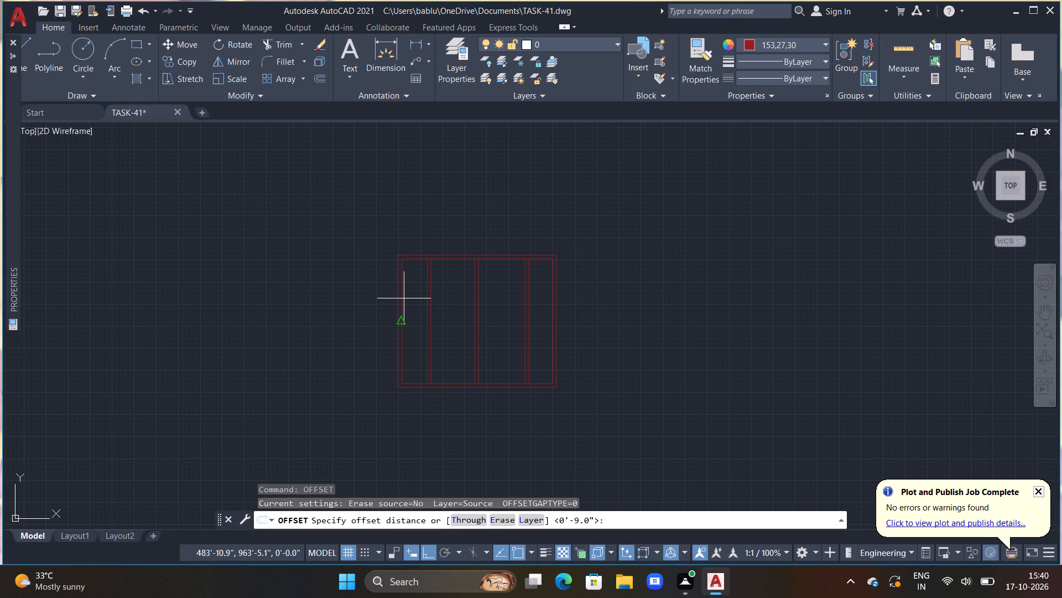
{"action": "type", "text": "3'6\""}
{"action": "key", "text": "Return"}
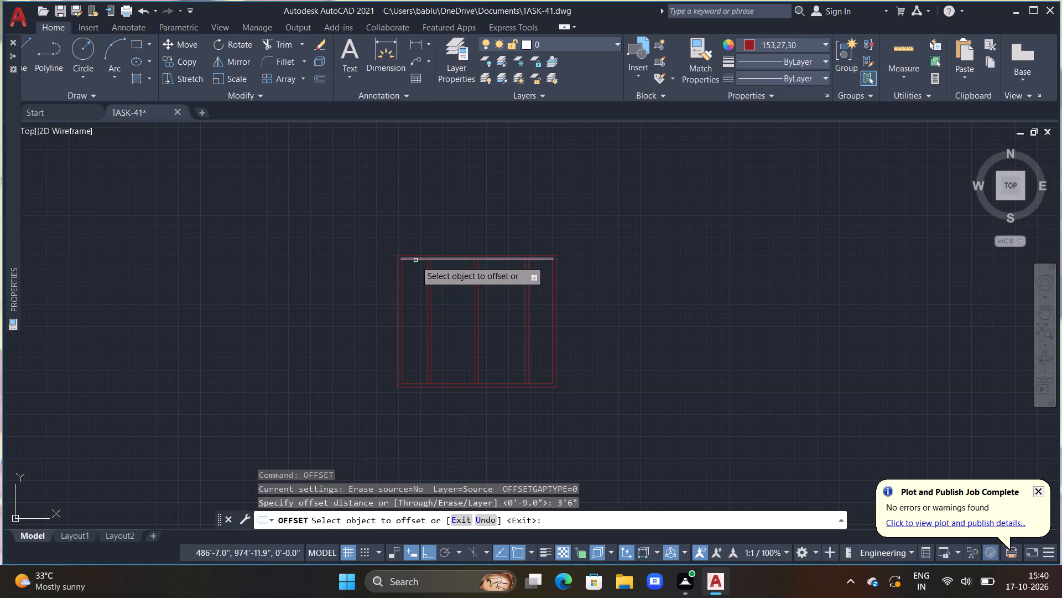
{"action": "left_click_drag", "start_coordinate": [415, 260], "coordinate": [420, 286]}
{"action": "left_click", "coordinate": [420, 286]}
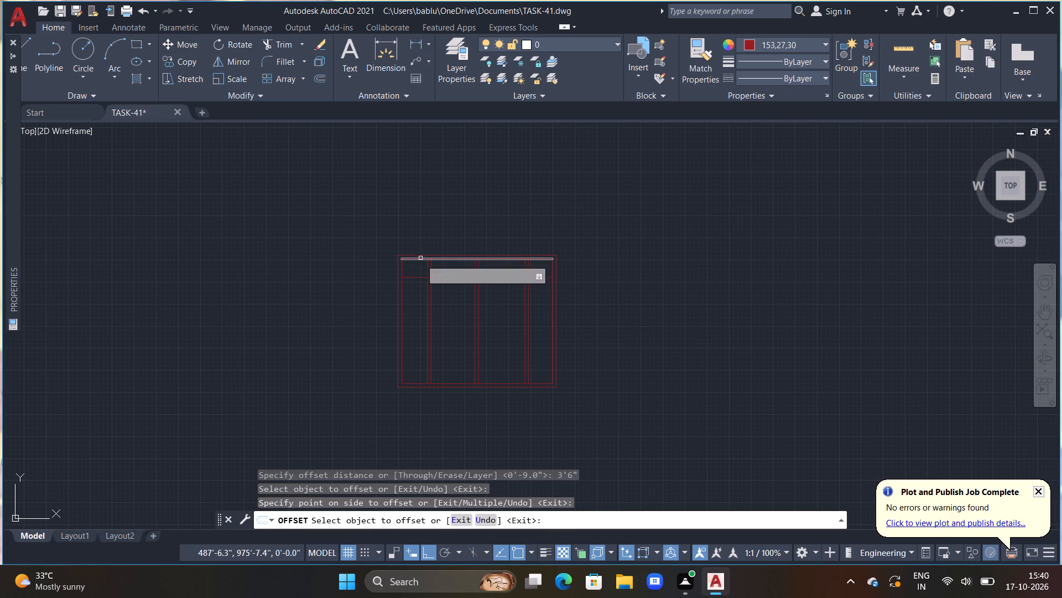
Offset the new horizontal partition line 9" downward to give the partition its thickness.
{"action": "left_click", "coordinate": [419, 279]}
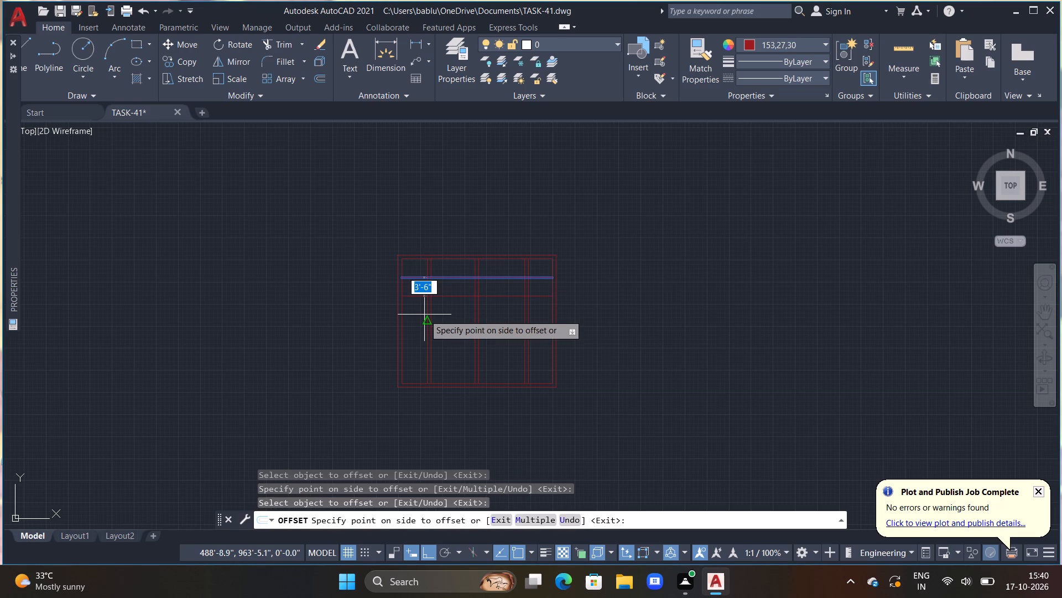
{"action": "type", "text": "9\""}
{"action": "key", "text": "Return"}
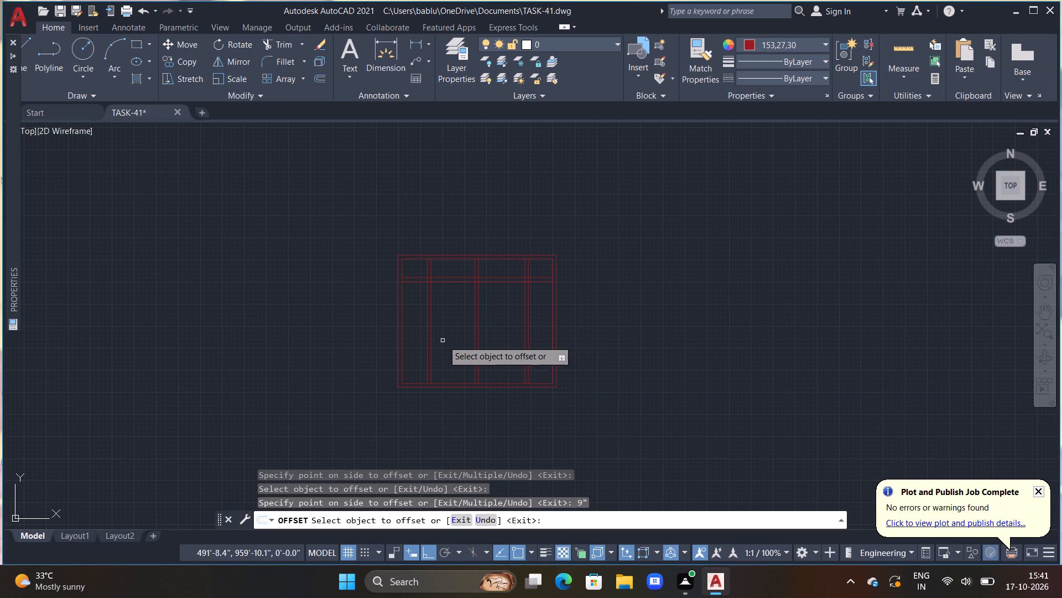
Trim away both lines of the first vertical partition below the horizontal partition.
{"action": "middle_click_drag", "start_coordinate": [453, 334], "coordinate": [506, 314]}
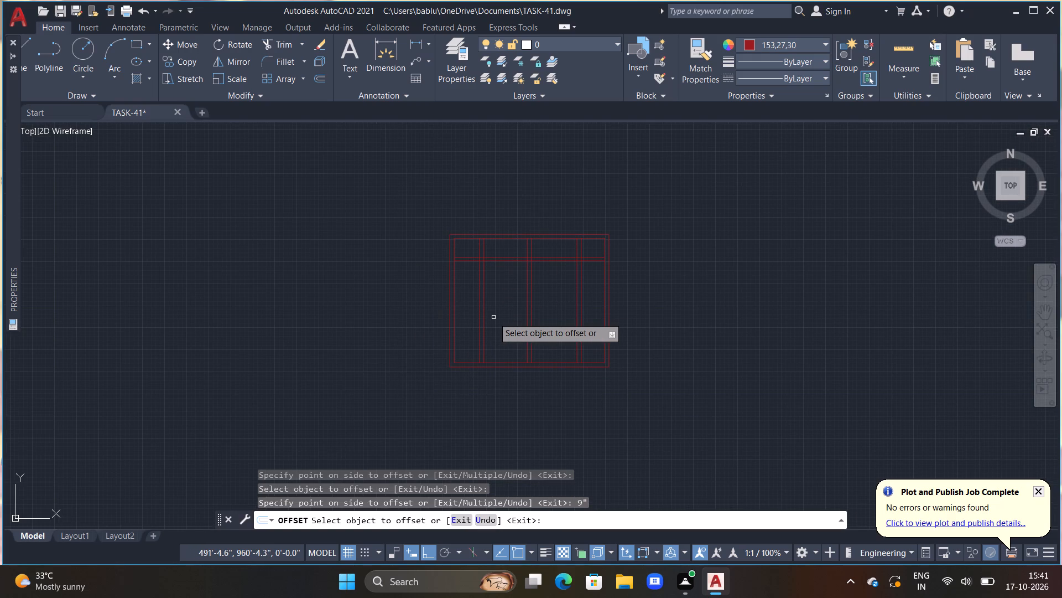
{"action": "key", "text": "Escape"}
{"action": "key", "text": "Escape"}
{"action": "key", "text": "t"}
{"action": "type", "text": "R"}
{"action": "key", "text": "space"}
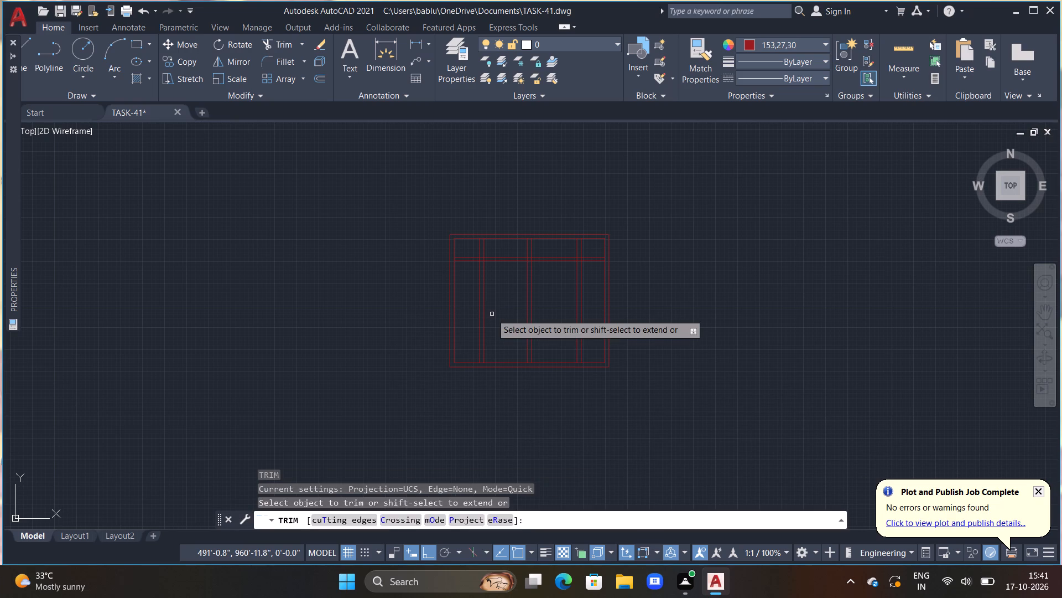
{"action": "left_click_drag", "start_coordinate": [489, 305], "coordinate": [476, 312]}
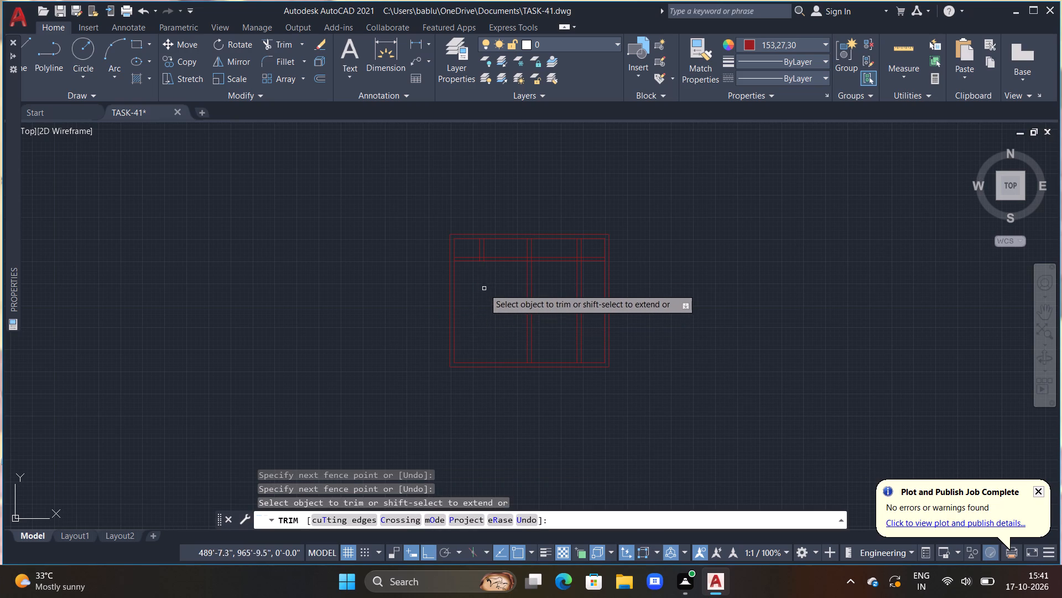
Trim the openings where the horizontal partition meets the left wall and the first partition meets the horizontal partition and top wall.
{"action": "middle_click_drag", "start_coordinate": [486, 288], "coordinate": [492, 301]}
{"action": "scroll", "coordinate": [488, 278], "scroll_direction": "up", "scroll_amount": 1}
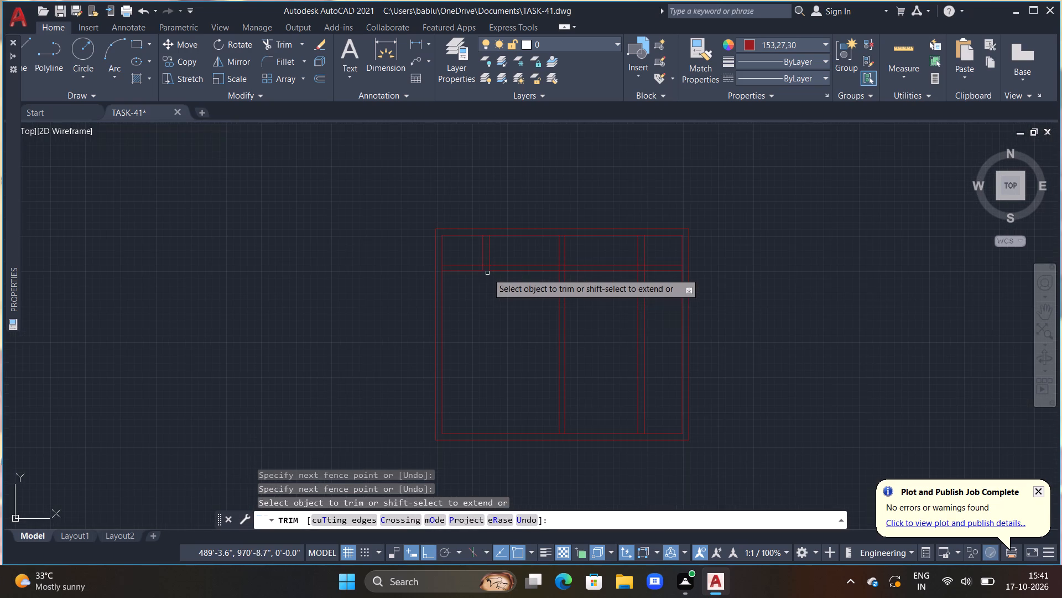
{"action": "scroll", "coordinate": [487, 273], "scroll_direction": "up", "scroll_amount": 1}
{"action": "middle_click_drag", "start_coordinate": [487, 274], "coordinate": [493, 311]}
{"action": "scroll", "coordinate": [455, 318], "scroll_direction": "up", "scroll_amount": 1}
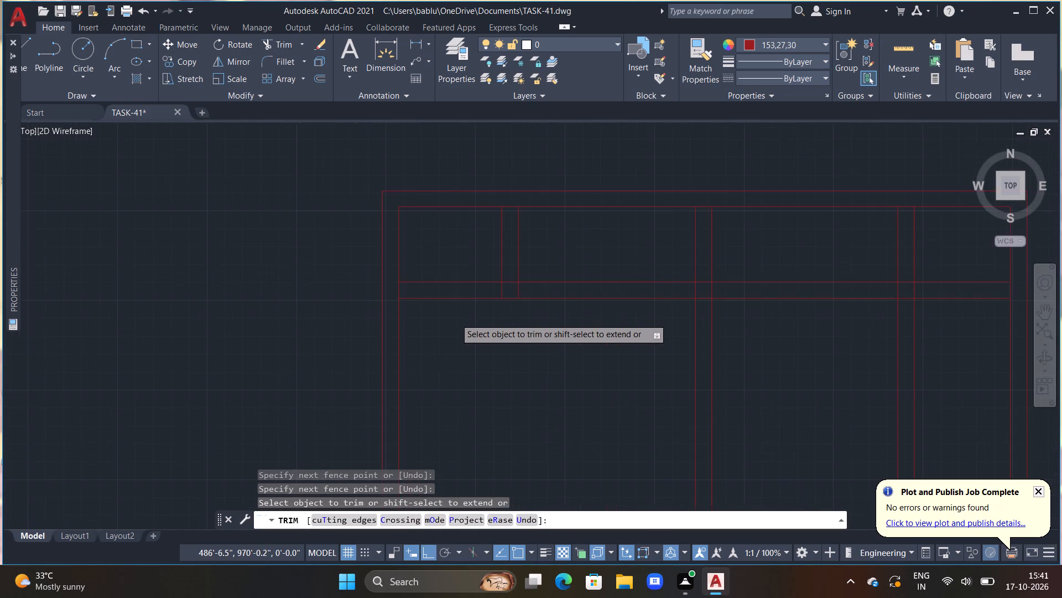
{"action": "scroll", "coordinate": [455, 318], "scroll_direction": "up", "scroll_amount": 1}
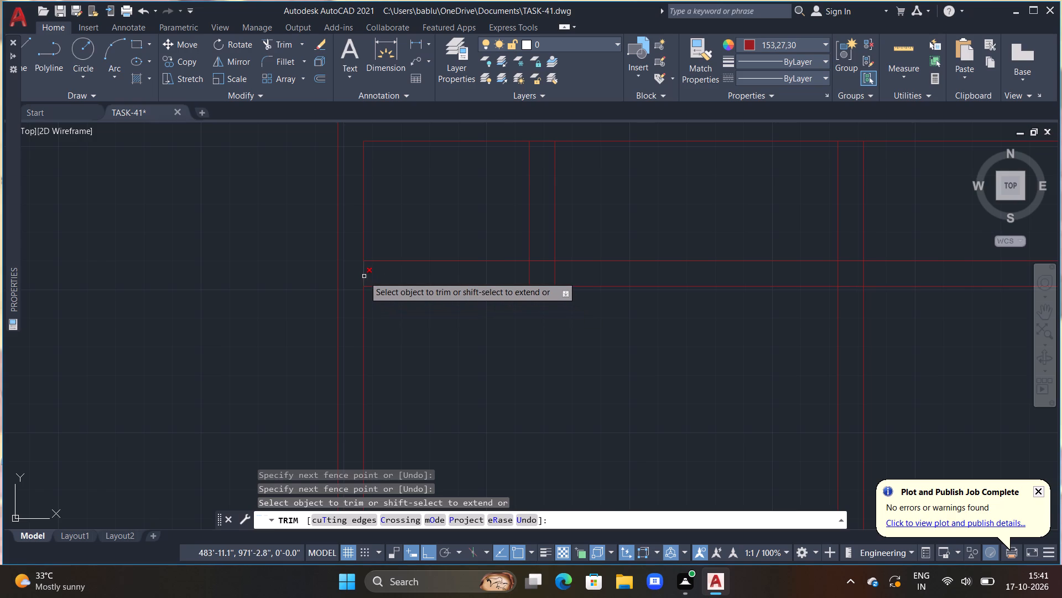
{"action": "left_click", "coordinate": [364, 276]}
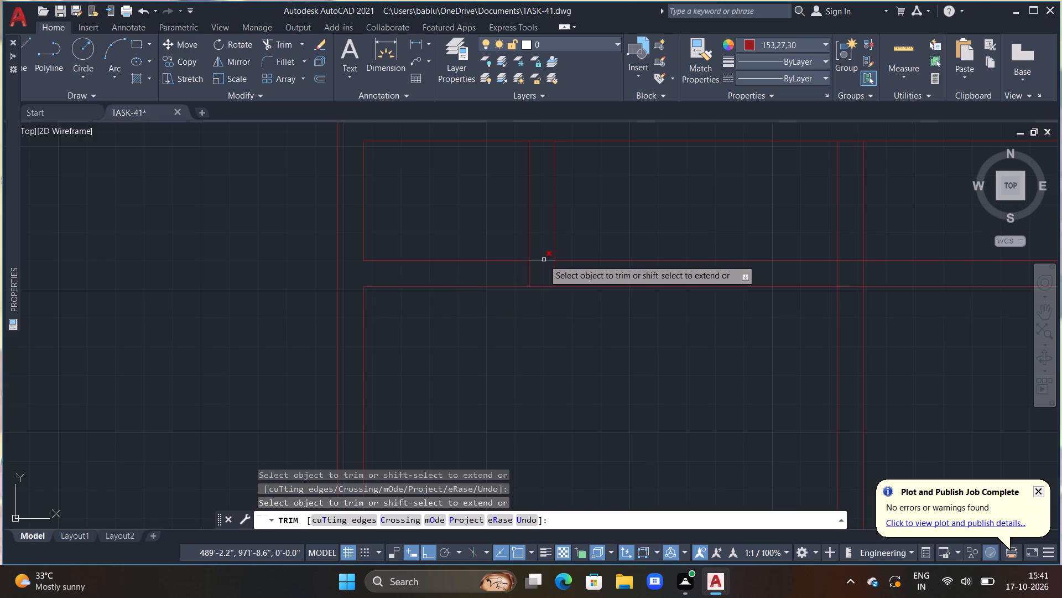
{"action": "left_click", "coordinate": [542, 262]}
{"action": "middle_click_drag", "start_coordinate": [530, 224], "coordinate": [544, 298]}
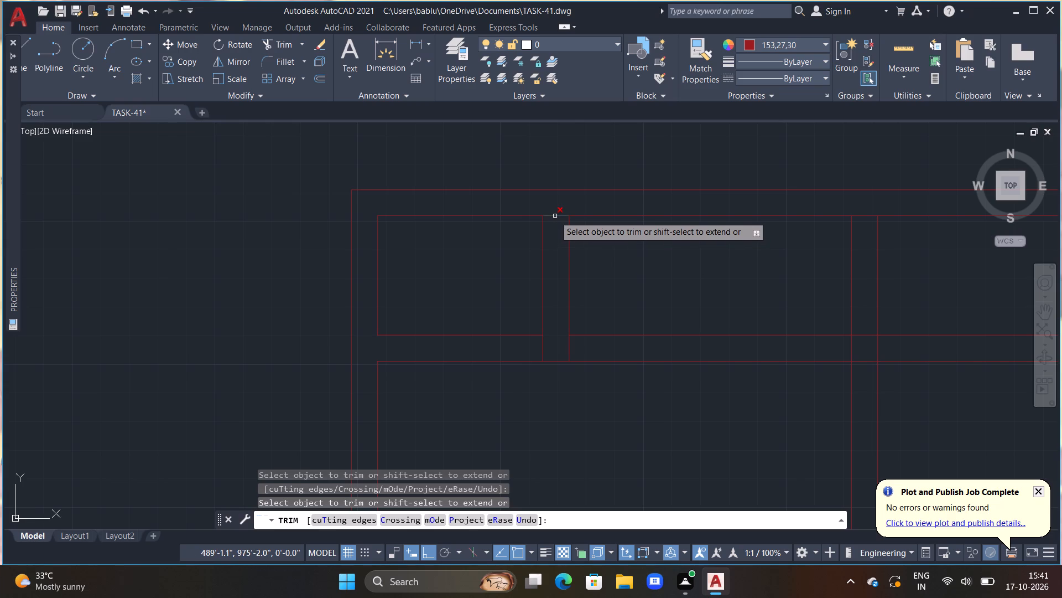
{"action": "left_click", "coordinate": [555, 216]}
{"action": "key", "text": "Escape"}
{"action": "key", "text": "Escape"}
{"action": "key", "text": "Escape"}
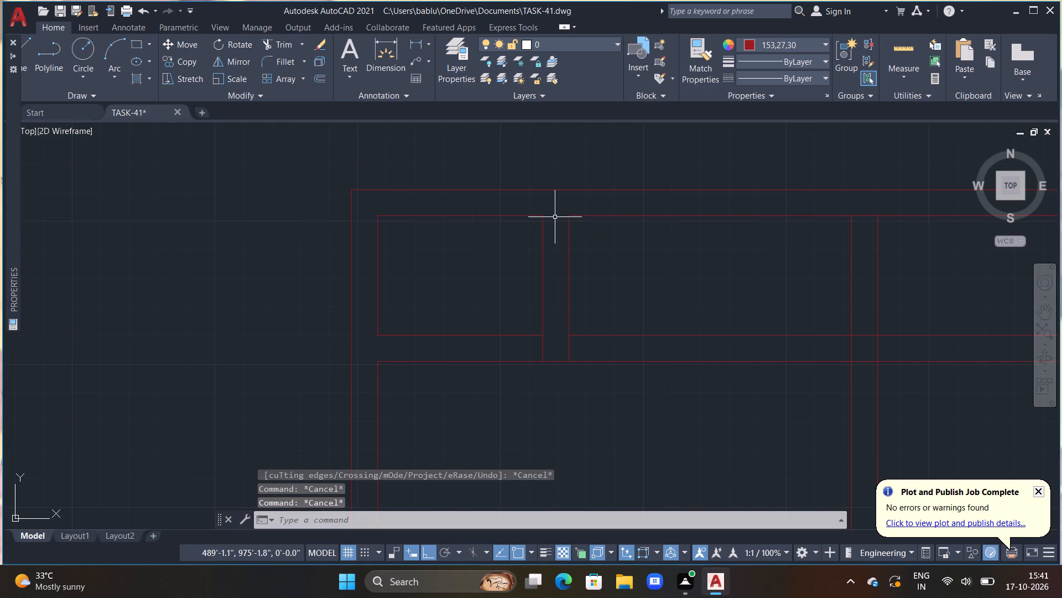
Draw a vertical line about 1'5" long up across the top wall, starting 1' right of the first partition's right face.
{"action": "type", "text": "L"}
{"action": "key", "text": "space"}
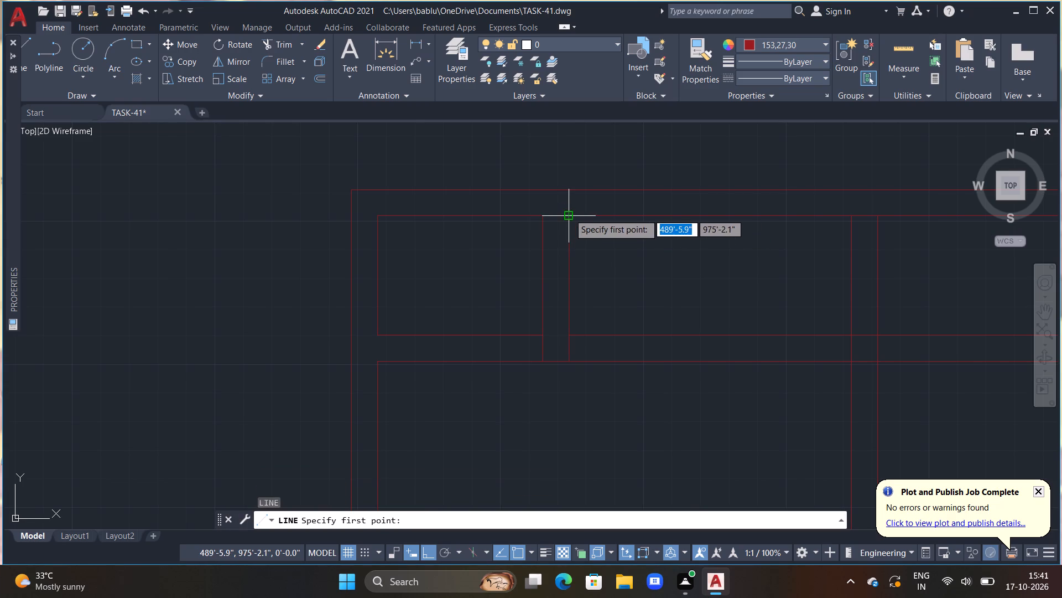
{"action": "left_click", "coordinate": [603, 216]}
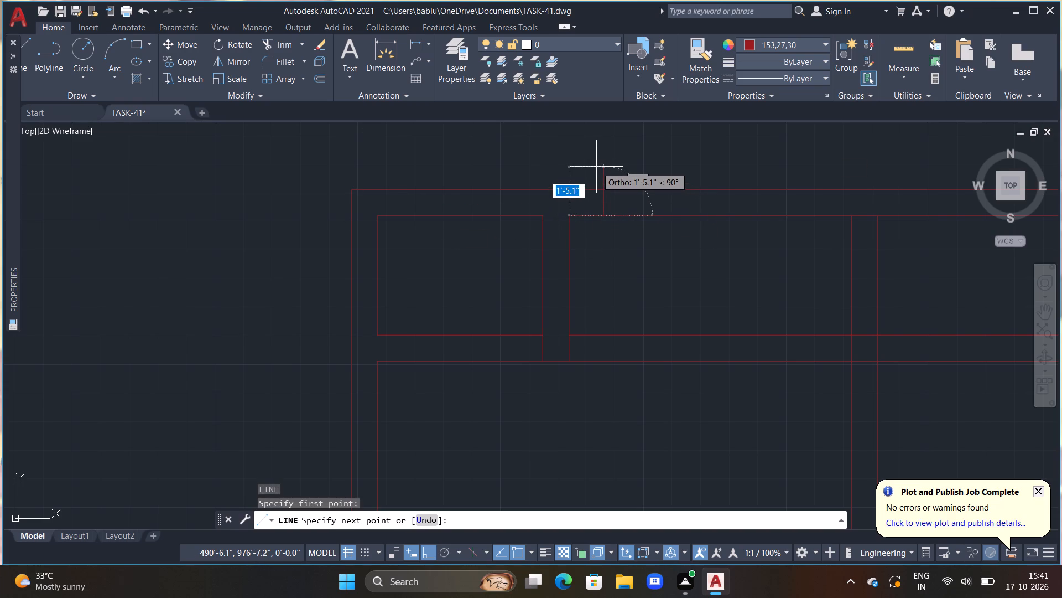
{"action": "left_click", "coordinate": [596, 167]}
{"action": "key", "text": "Escape"}
{"action": "key", "text": "Escape"}
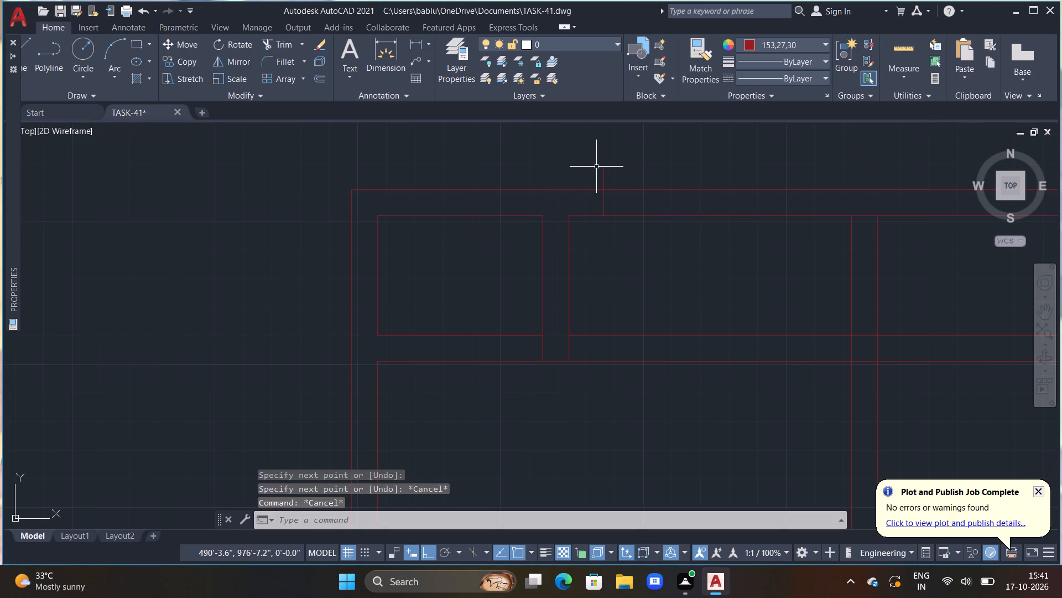
Trim the part of the new vertical line that projects above the top wall's outer line.
{"action": "type", "text": "TR"}
{"action": "key", "text": "space"}
{"action": "left_click_drag", "start_coordinate": [599, 178], "coordinate": [615, 177]}
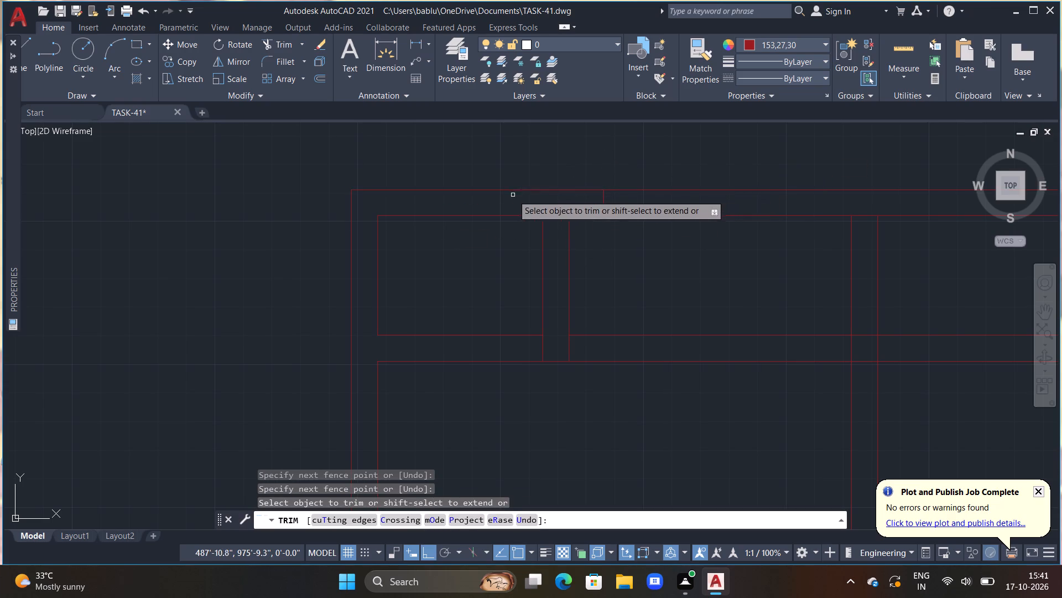
{"action": "key", "text": "Escape"}
{"action": "key", "text": "Escape"}
{"action": "key", "text": "Escape"}
{"action": "key", "text": "Escape"}
{"action": "key", "text": "Escape"}
{"action": "key", "text": "Escape"}
{"action": "key", "text": "Escape"}
{"action": "key", "text": "Escape"}
{"action": "key", "text": "Escape"}
Extend the first vertical partition's left face up to the top wall's outer line.
{"action": "key", "text": "e"}
{"action": "type", "text": "X"}
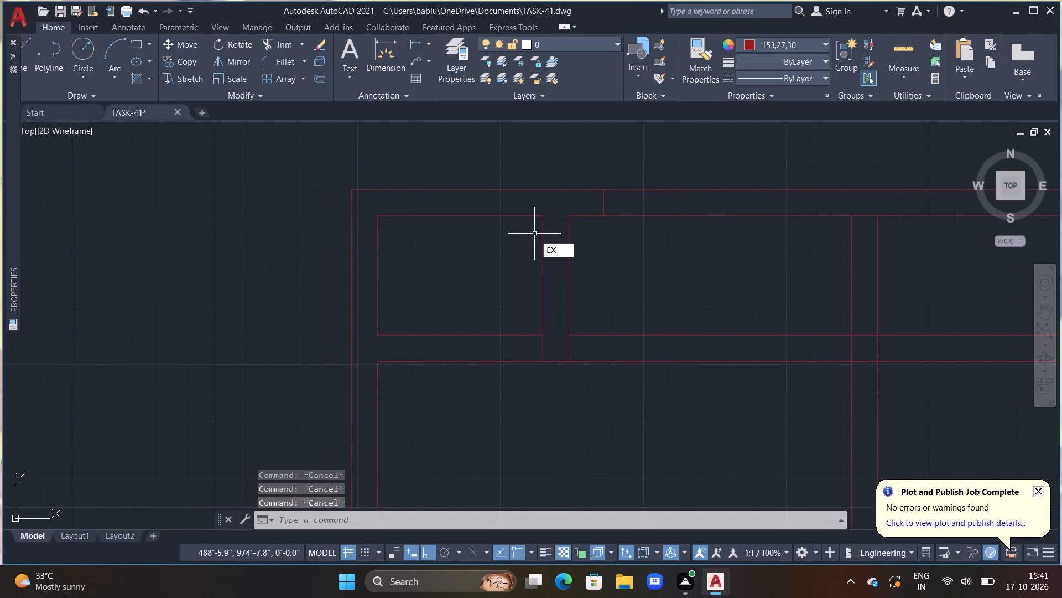
{"action": "key", "text": "space"}
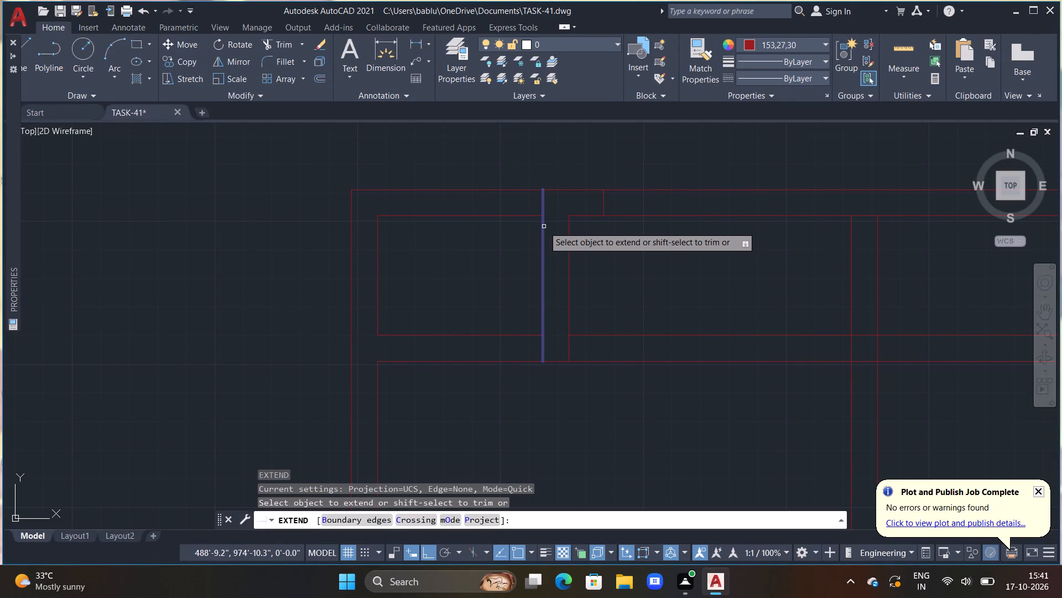
{"action": "left_click", "coordinate": [544, 226]}
{"action": "key", "text": "Escape"}
Extend both faces of the second vertical partition up to the top wall's outer line.
{"action": "scroll", "coordinate": [545, 233], "scroll_direction": "down", "scroll_amount": 1}
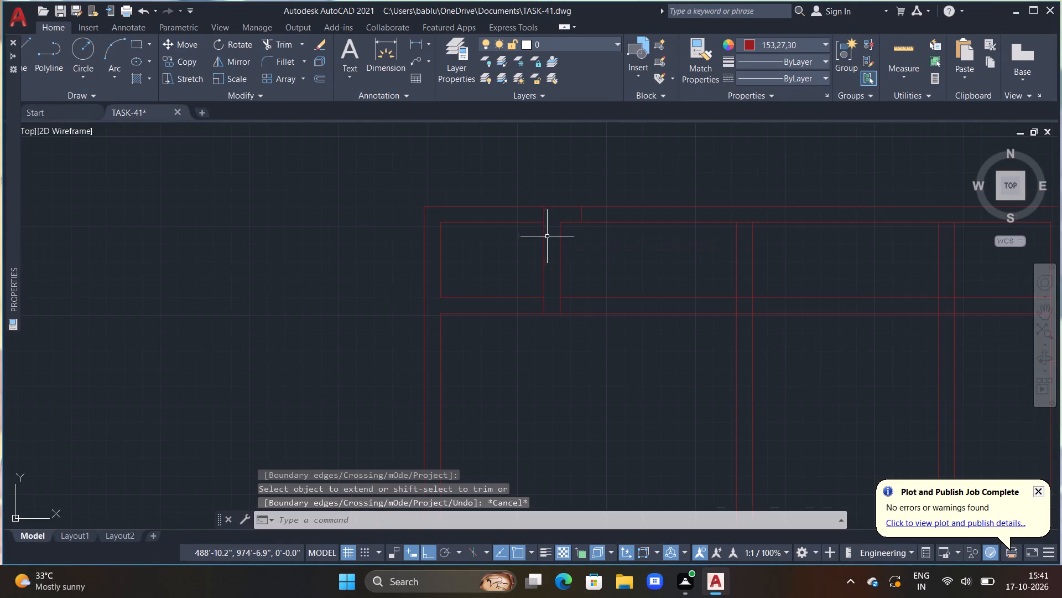
{"action": "middle_click_drag", "start_coordinate": [596, 260], "coordinate": [257, 284]}
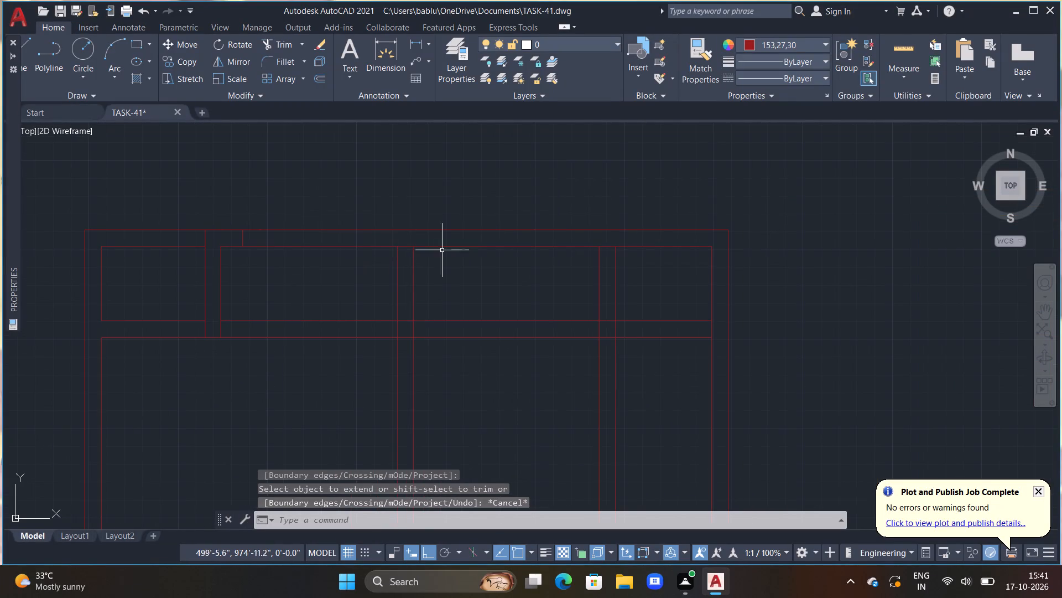
{"action": "middle_click_drag", "start_coordinate": [455, 267], "coordinate": [501, 255]}
{"action": "key", "text": "Escape"}
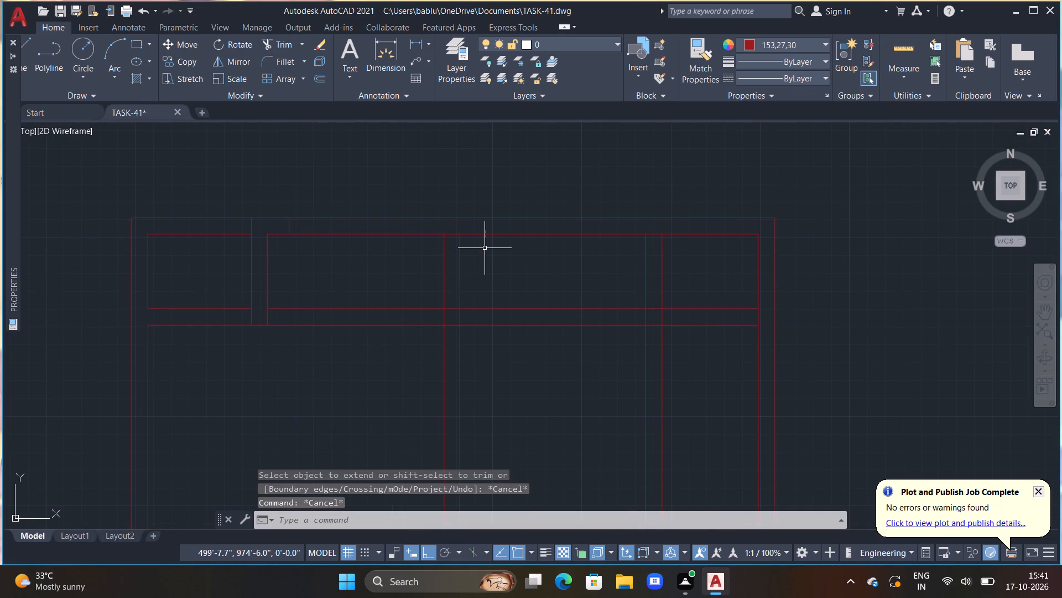
{"action": "type", "text": "EX"}
{"action": "key", "text": "space"}
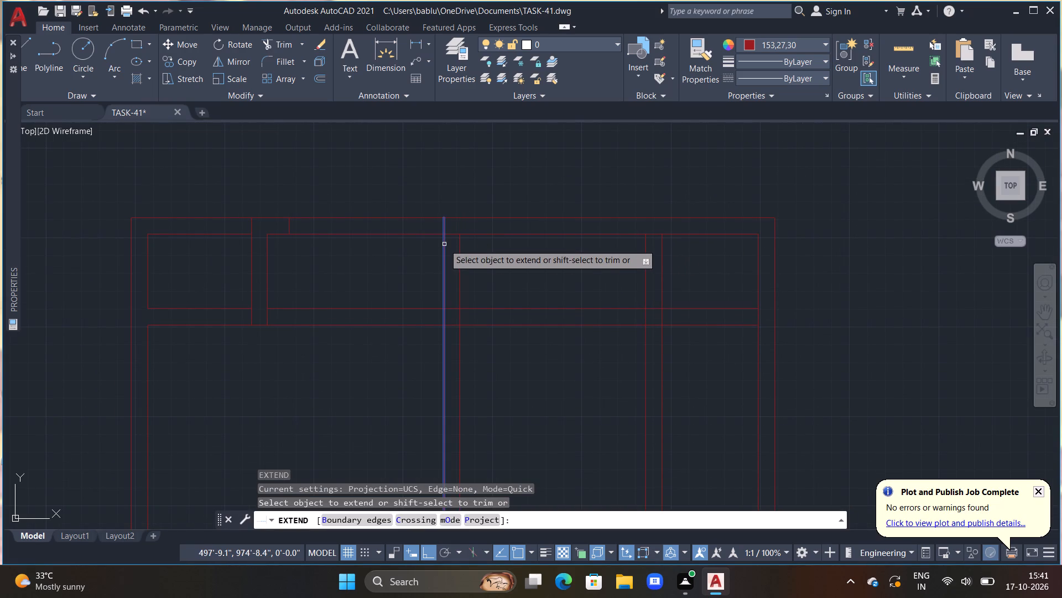
{"action": "left_click", "coordinate": [444, 244]}
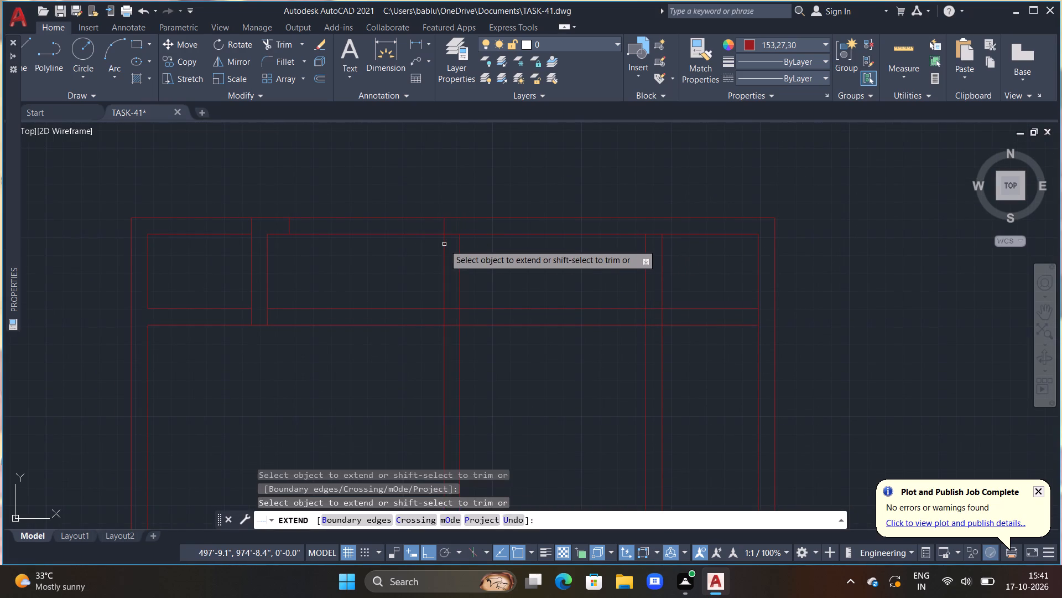
{"action": "key", "text": "Escape"}
{"action": "scroll", "coordinate": [444, 255], "scroll_direction": "down", "scroll_amount": 2}
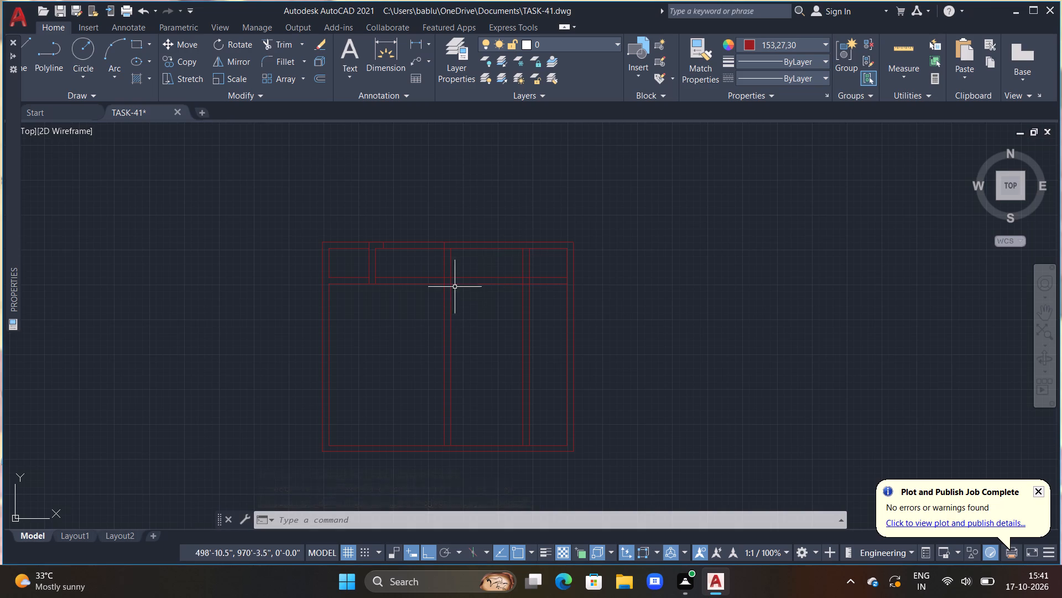
{"action": "scroll", "coordinate": [457, 283], "scroll_direction": "down", "scroll_amount": 2}
{"action": "scroll", "coordinate": [460, 275], "scroll_direction": "up", "scroll_amount": 4}
{"action": "middle_click_drag", "start_coordinate": [446, 238], "coordinate": [446, 242]}
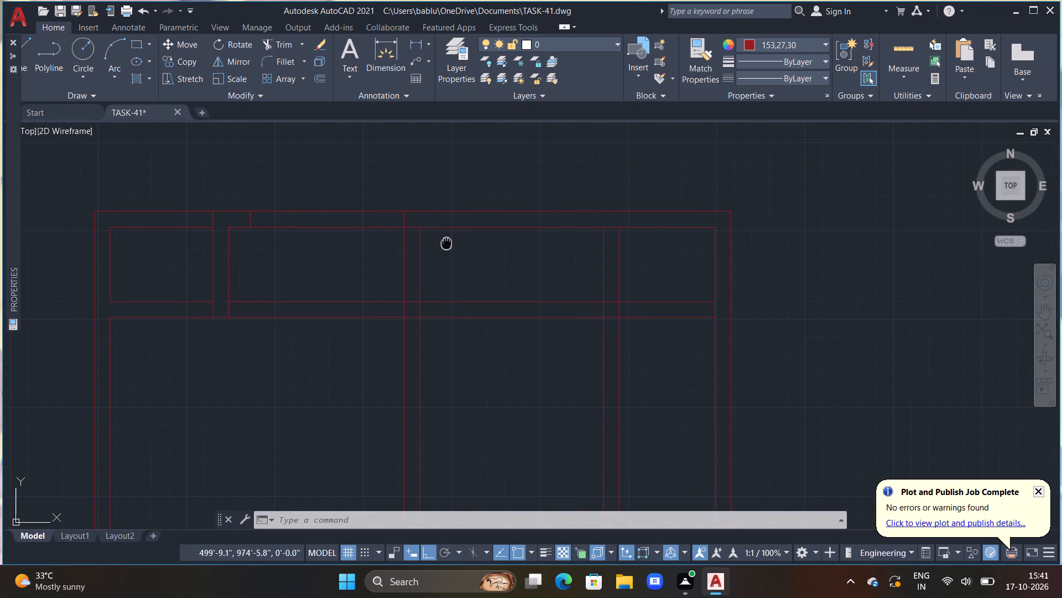
{"action": "middle_click_drag", "start_coordinate": [446, 242], "coordinate": [447, 245]}
{"action": "scroll", "coordinate": [447, 245], "scroll_direction": "up", "scroll_amount": 1}
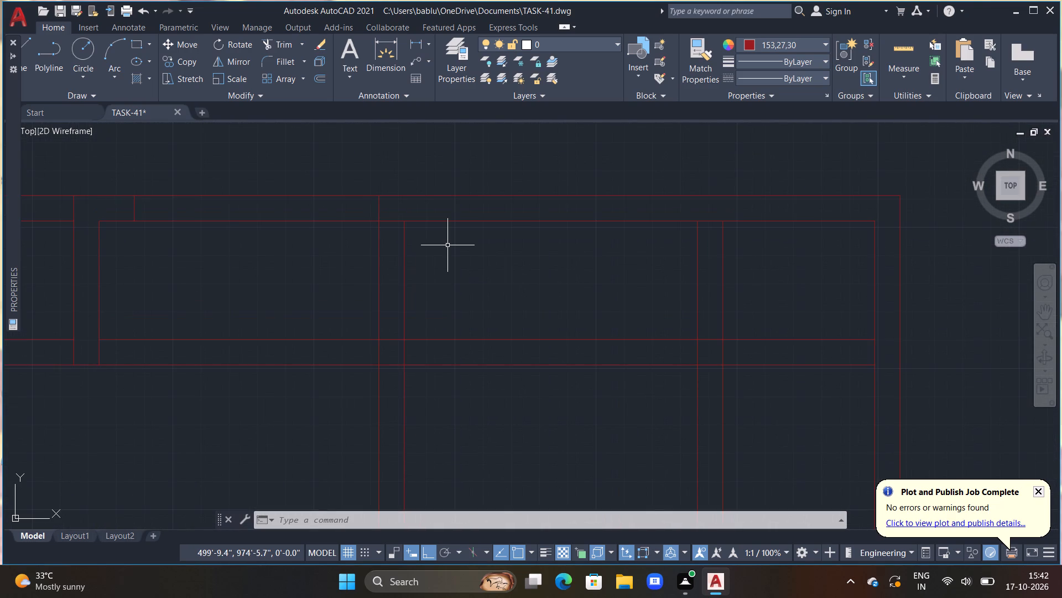
{"action": "type", "text": "EX"}
{"action": "key", "text": "space"}
{"action": "left_click", "coordinate": [404, 233]}
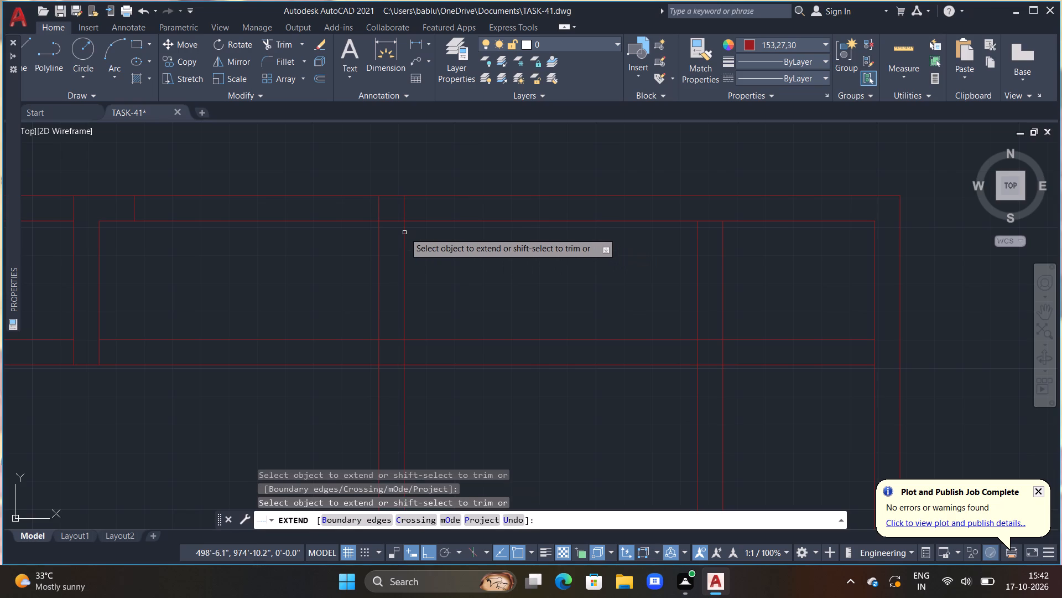
{"action": "key", "text": "Escape"}
Trim away both horizontal partition lines between the second and third vertical partitions and between the third partition and the right wall.
{"action": "scroll", "coordinate": [404, 233], "scroll_direction": "down", "scroll_amount": 3}
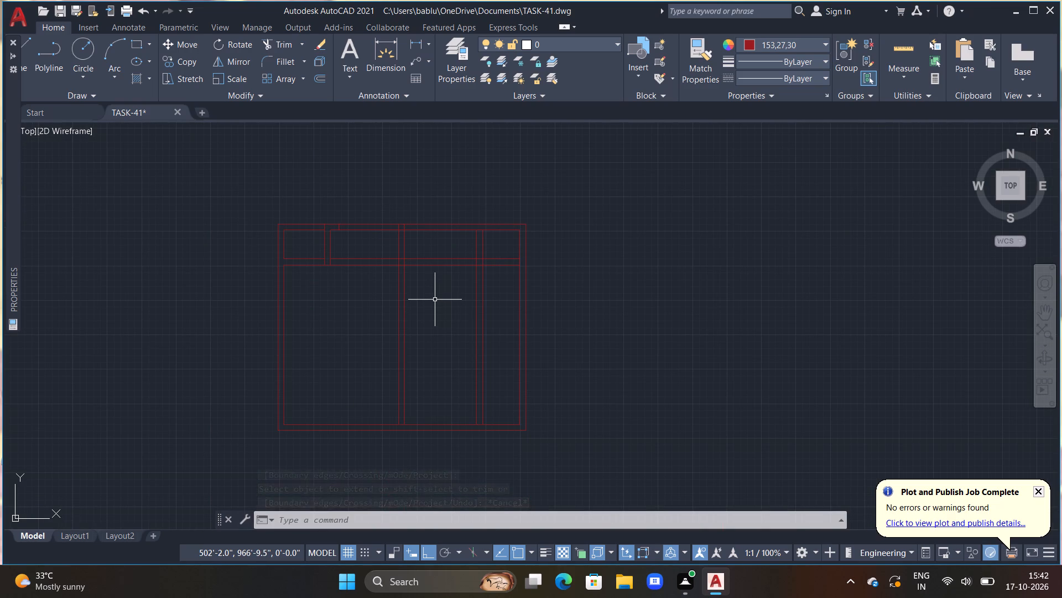
{"action": "type", "text": "TR"}
{"action": "key", "text": "space"}
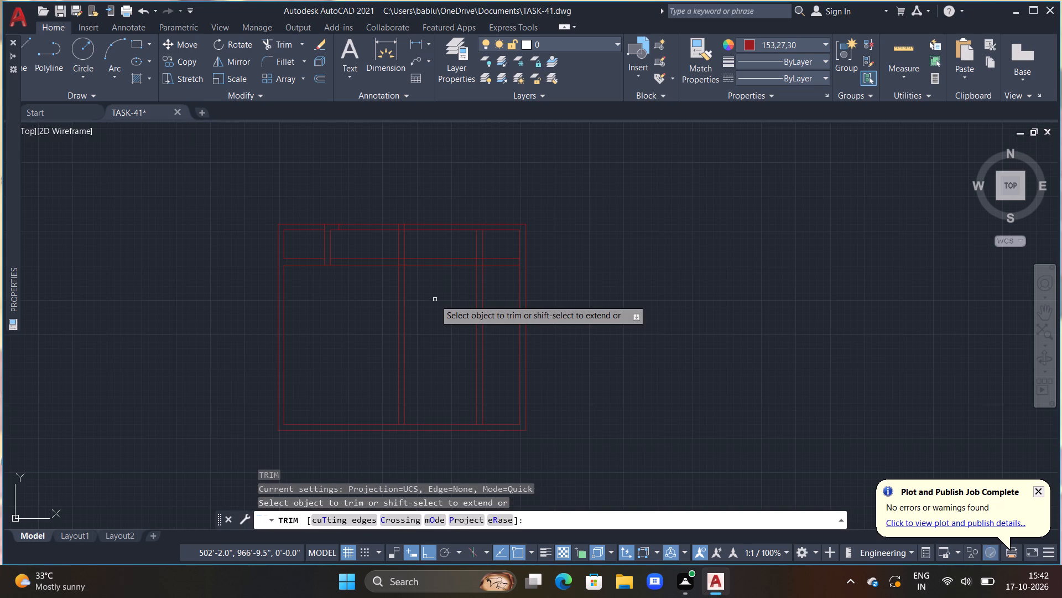
{"action": "left_click_drag", "start_coordinate": [428, 255], "coordinate": [430, 286]}
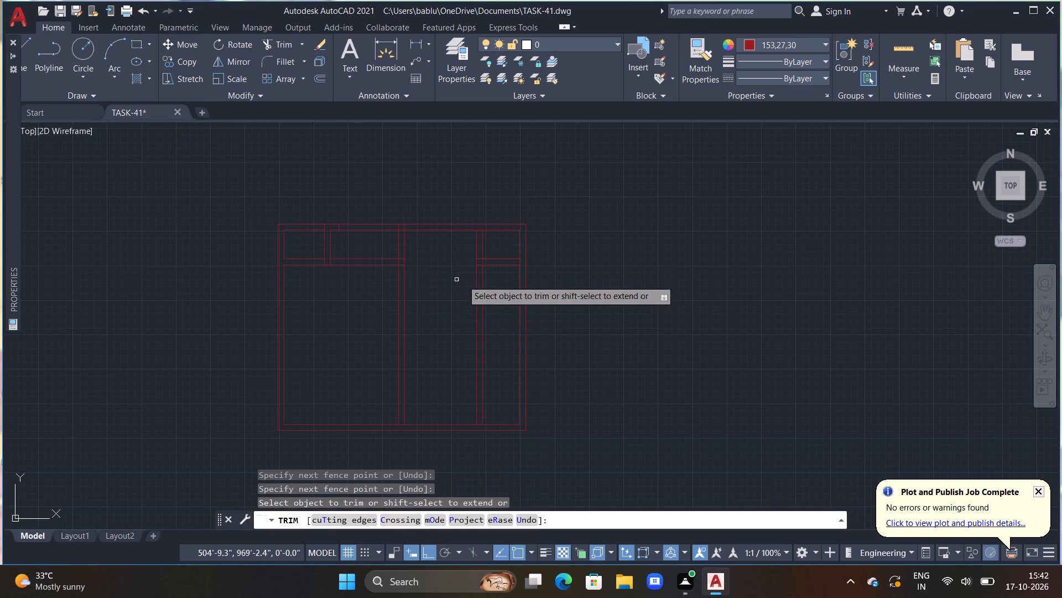
{"action": "left_click_drag", "start_coordinate": [504, 252], "coordinate": [511, 301]}
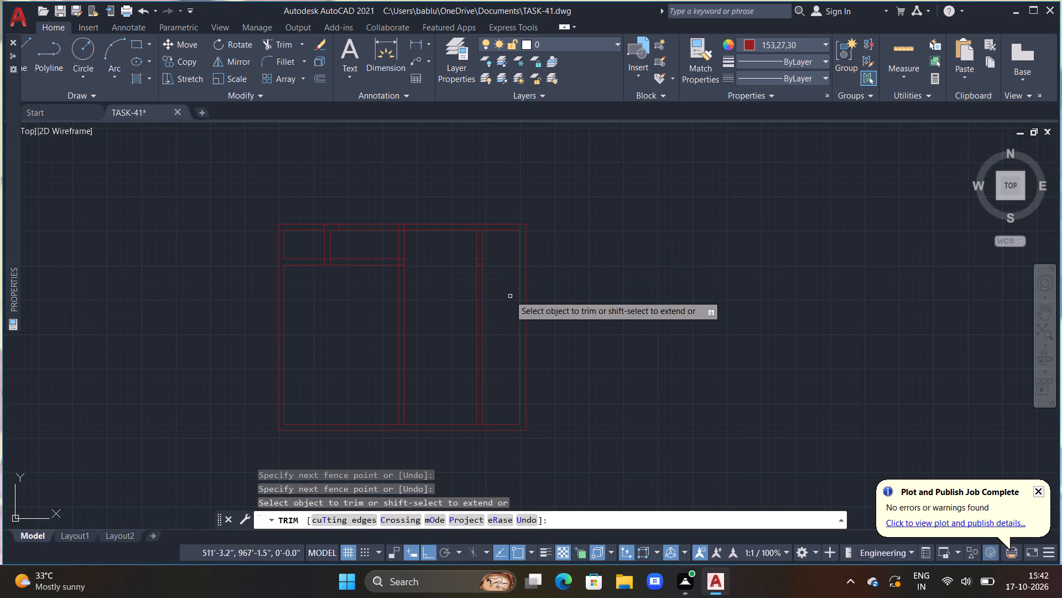
{"action": "scroll", "coordinate": [471, 264], "scroll_direction": "up", "scroll_amount": 2}
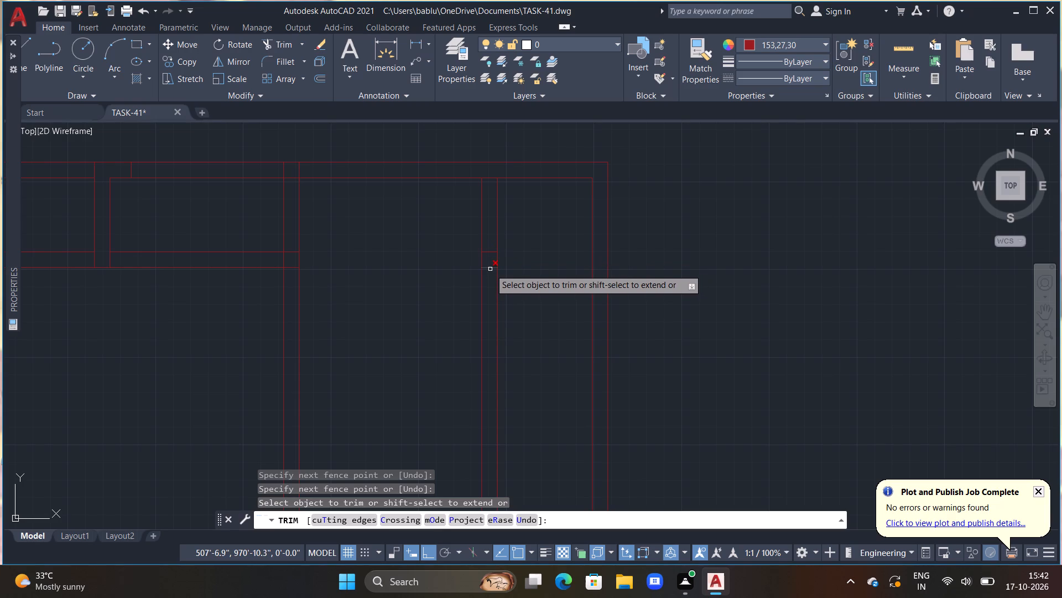
{"action": "key", "text": "Escape"}
{"action": "key", "text": "Escape"}
{"action": "key", "text": "Escape"}
{"action": "key", "text": "Escape"}
{"action": "key", "text": "Escape"}
{"action": "key", "text": "Escape"}
{"action": "key", "text": "Escape"}
{"action": "key", "text": "Escape"}
{"action": "key", "text": "Escape"}
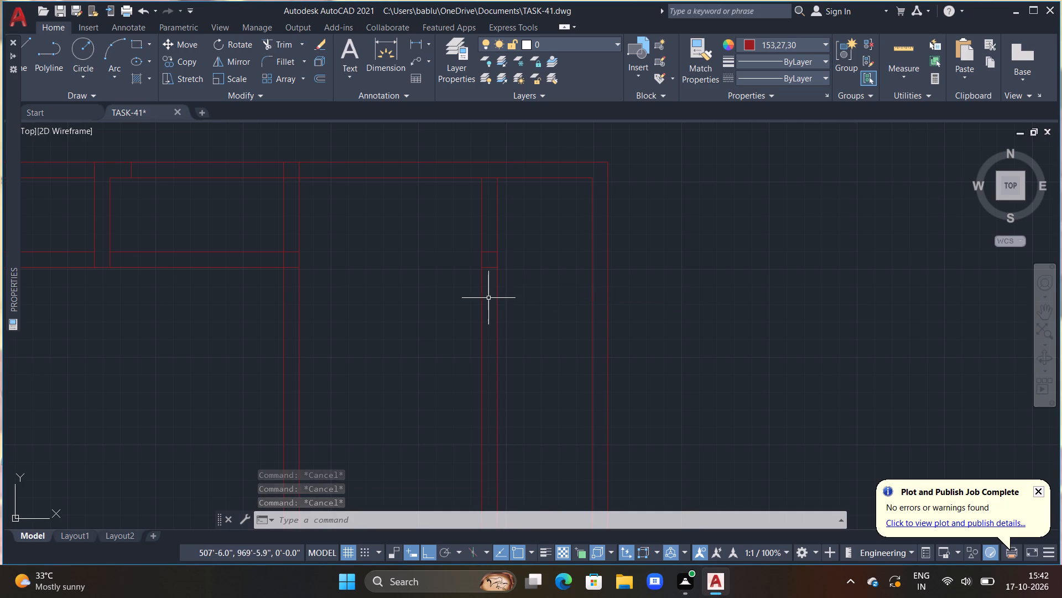
Trim the horizontal partition's line ends inside the second vertical partition and open that partition's left face at the junction.
{"action": "key", "text": "t"}
{"action": "type", "text": "R"}
{"action": "key", "text": "space"}
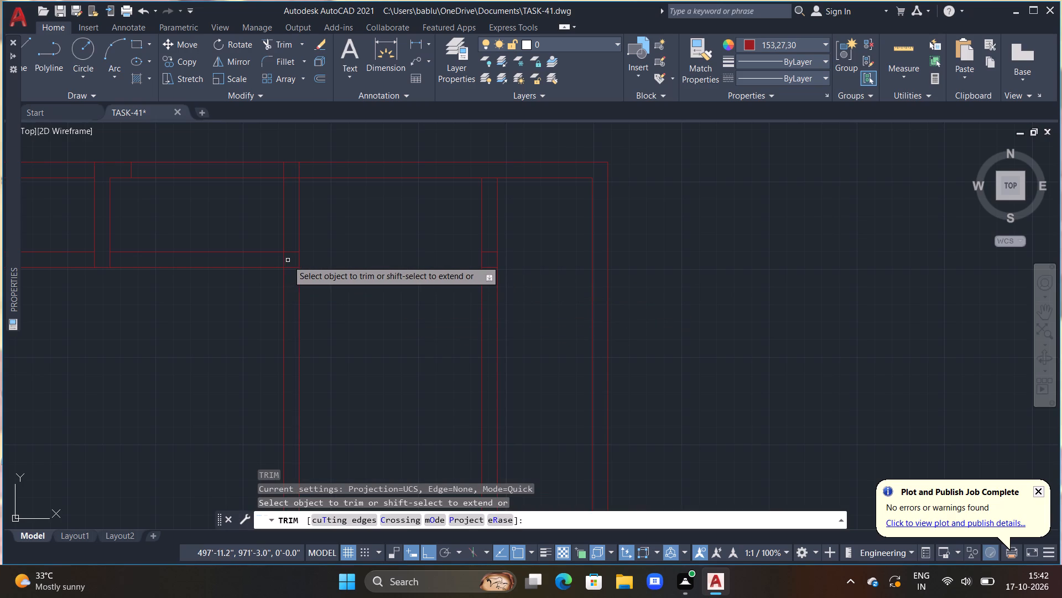
{"action": "left_click", "coordinate": [293, 250]}
{"action": "left_click", "coordinate": [293, 267]}
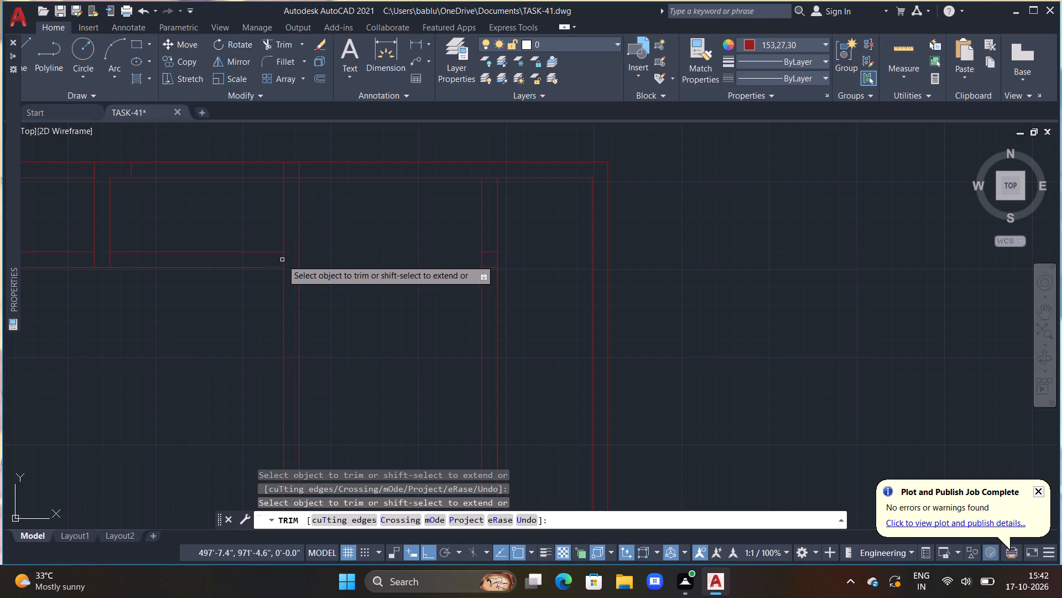
{"action": "left_click", "coordinate": [285, 259]}
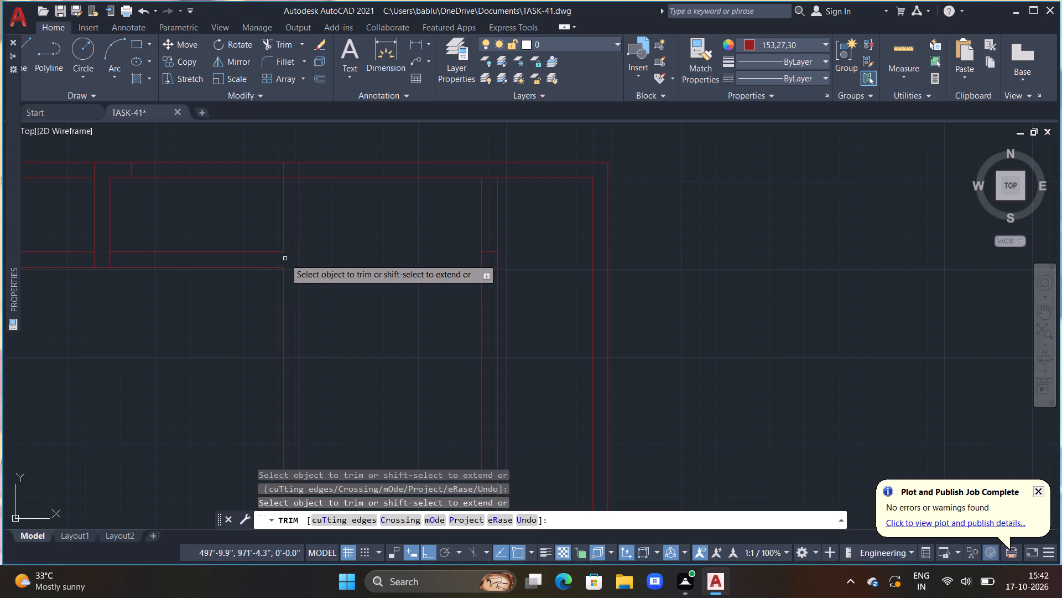
{"action": "key", "text": "Escape"}
{"action": "scroll", "coordinate": [285, 259], "scroll_direction": "down", "scroll_amount": 2}
{"action": "middle_click_drag", "start_coordinate": [334, 252], "coordinate": [461, 286]}
{"action": "key", "text": "Escape"}
{"action": "key", "text": "Escape"}
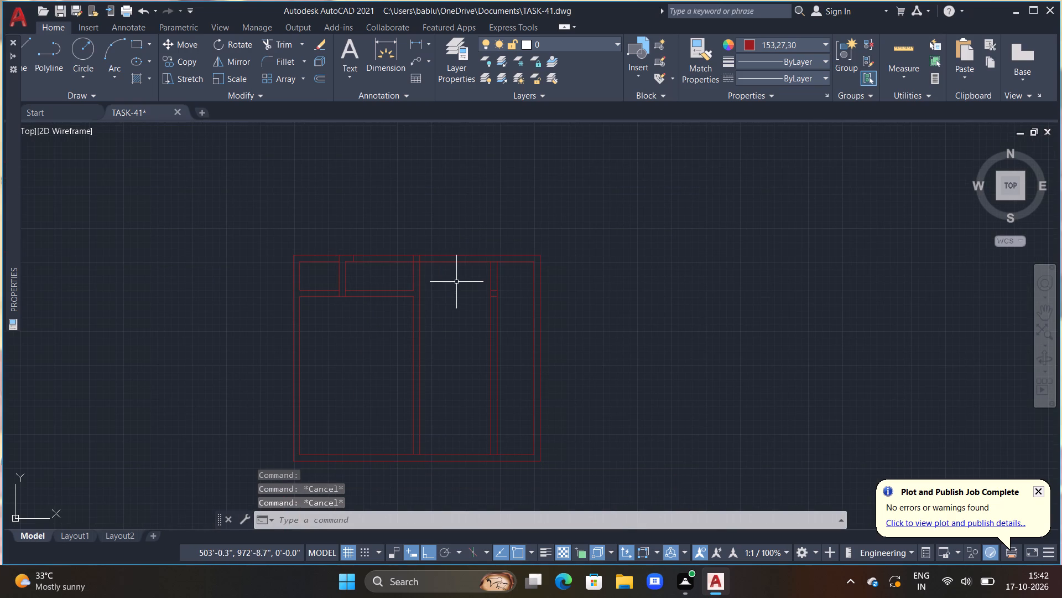
{"action": "key", "text": "Escape"}
Draw a vertical line about 2'8" long down across the horizontal partition, a short distance left of the second vertical partition.
{"action": "scroll", "coordinate": [392, 316], "scroll_direction": "up", "scroll_amount": 2}
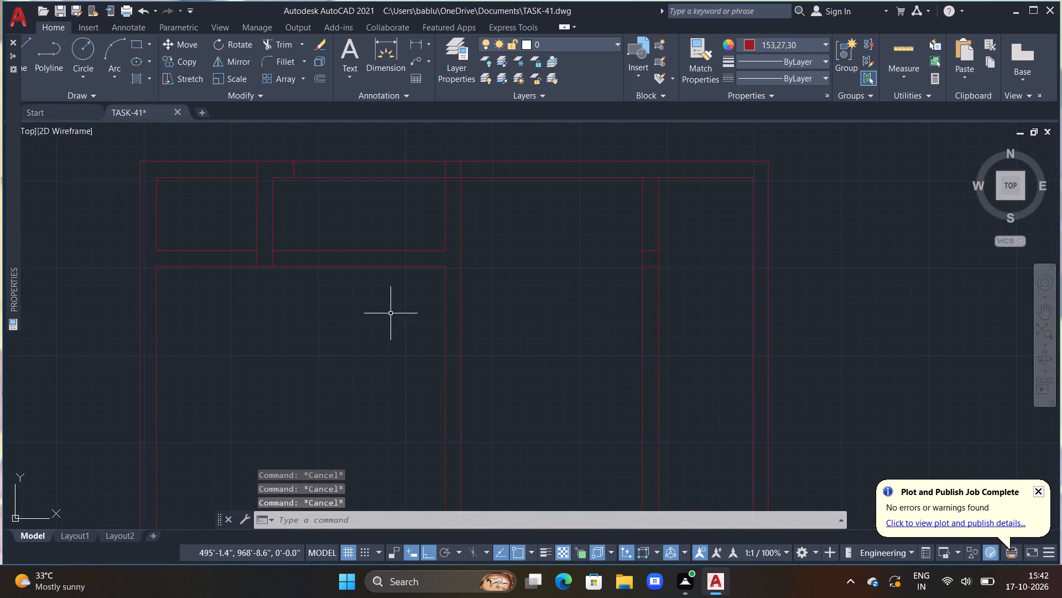
{"action": "scroll", "coordinate": [391, 313], "scroll_direction": "up", "scroll_amount": 1}
{"action": "middle_click_drag", "start_coordinate": [391, 313], "coordinate": [442, 304]}
{"action": "key", "text": "l"}
{"action": "key", "text": "space"}
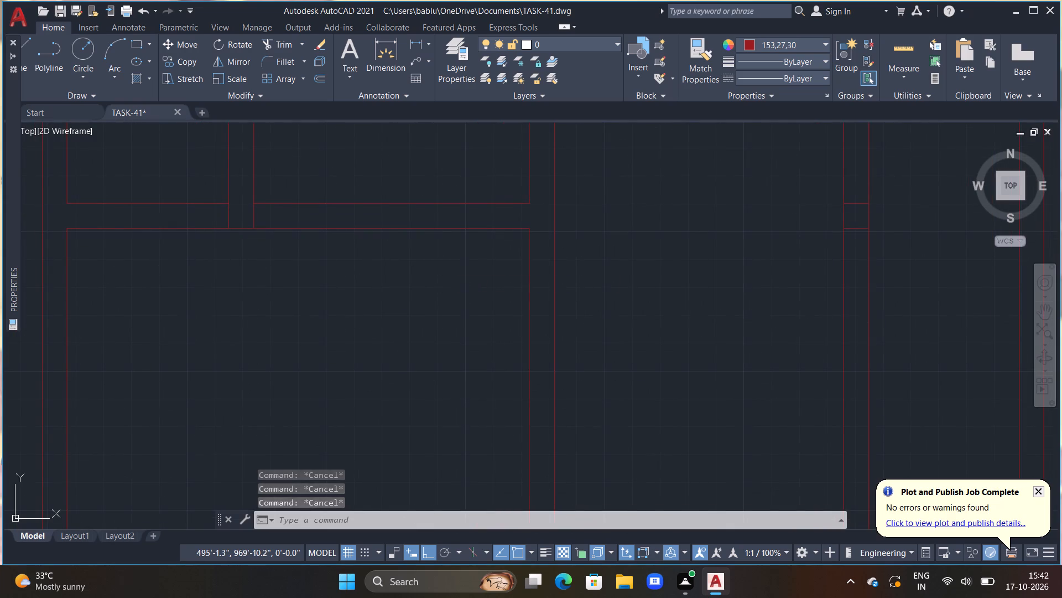
{"action": "left_click_drag", "start_coordinate": [475, 177], "coordinate": [475, 192]}
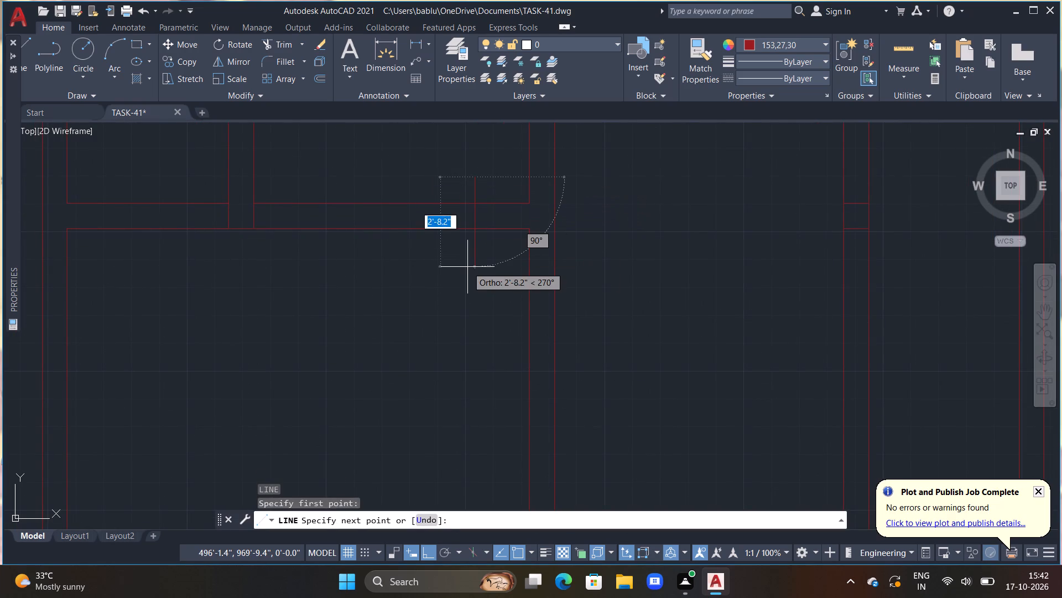
{"action": "left_click", "coordinate": [467, 267]}
{"action": "key", "text": "Escape"}
Offset the new vertical line 4' to the left, and offset that copy another 1' to the left.
{"action": "type", "text": "OFF"}
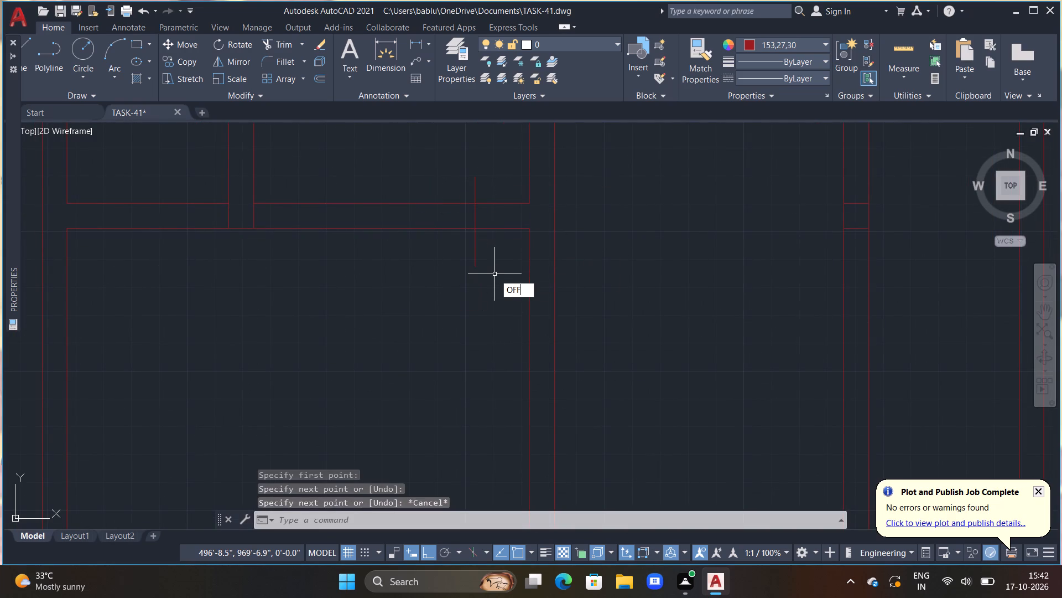
{"action": "key", "text": "space"}
{"action": "type", "text": "4'"}
{"action": "key", "text": "Return"}
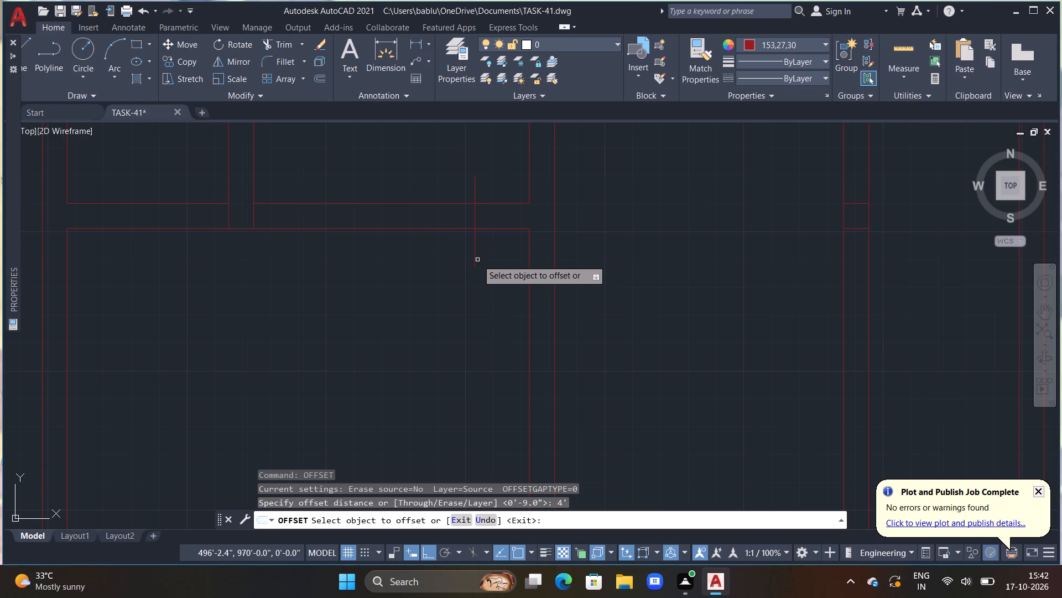
{"action": "left_click", "coordinate": [473, 257]}
{"action": "left_click", "coordinate": [342, 250]}
{"action": "left_click", "coordinate": [341, 249]}
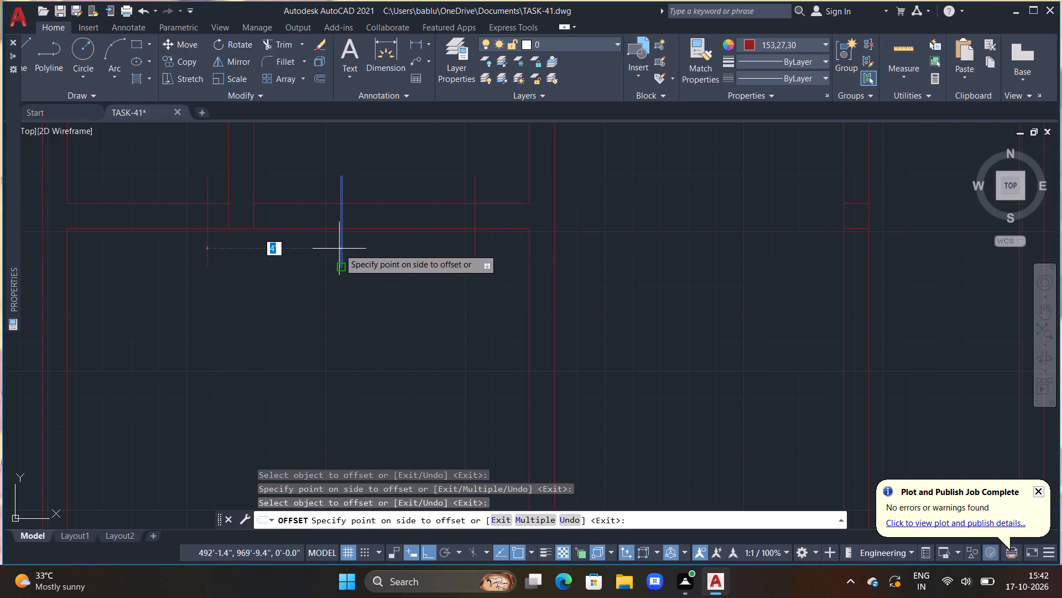
{"action": "type", "text": "1'"}
{"action": "key", "text": "Return"}
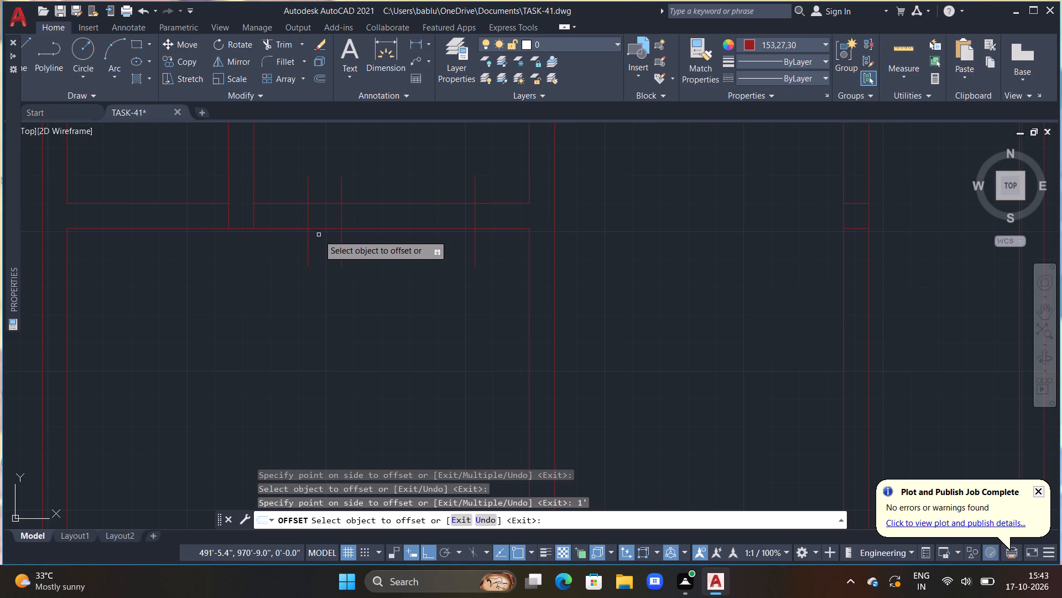
Trim both horizontal partition lines between the first vertical partition and the leftmost offset line to make an opening.
{"action": "key", "text": "Escape"}
{"action": "type", "text": "TR"}
{"action": "key", "text": "space"}
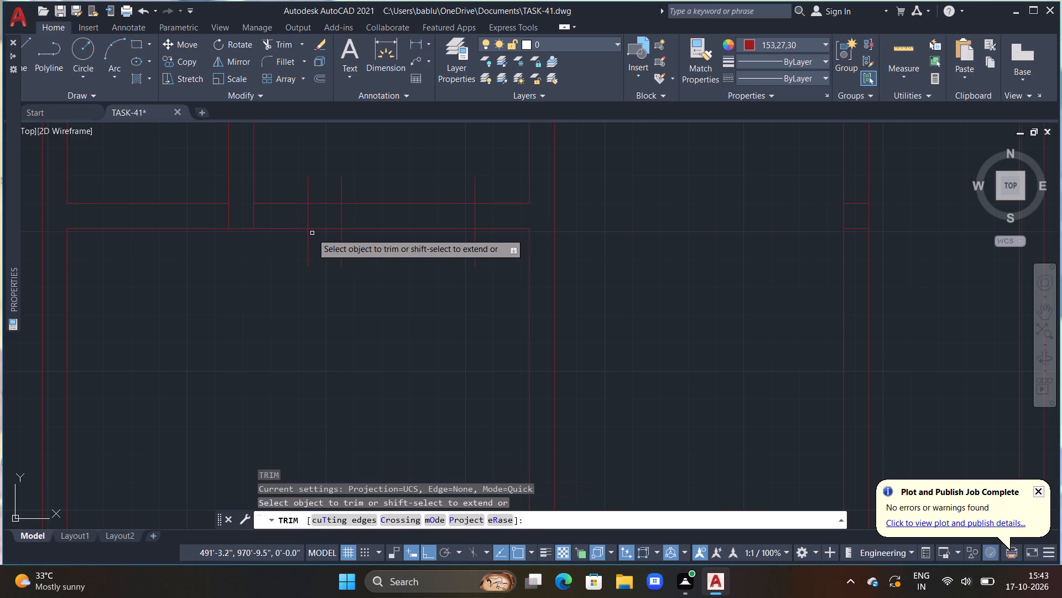
{"action": "left_click_drag", "start_coordinate": [293, 238], "coordinate": [288, 145]}
Trim the ends of the three short vertical lines that project above and below the horizontal partition.
{"action": "left_click_drag", "start_coordinate": [283, 196], "coordinate": [285, 205]}
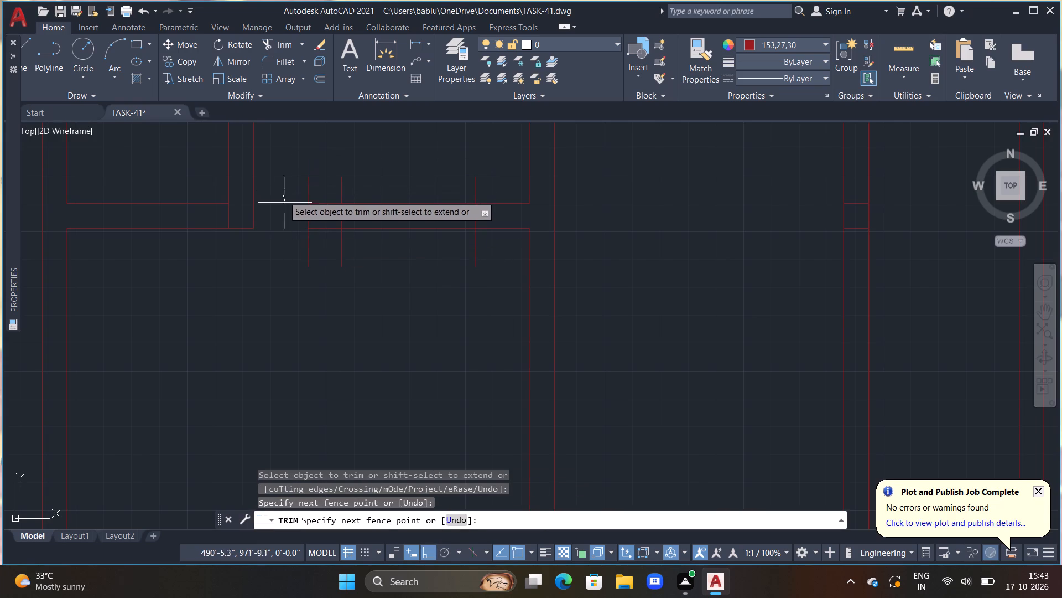
{"action": "left_click_drag", "start_coordinate": [285, 205], "coordinate": [345, 250]}
{"action": "left_click_drag", "start_coordinate": [281, 190], "coordinate": [342, 187]}
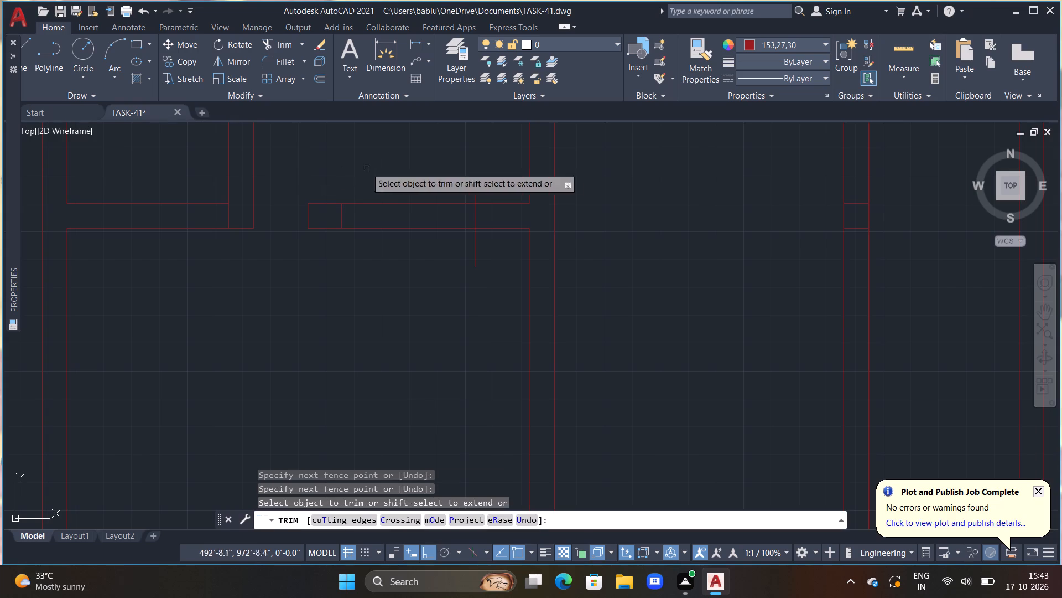
{"action": "left_click_drag", "start_coordinate": [477, 191], "coordinate": [482, 189]}
{"action": "left_click_drag", "start_coordinate": [477, 187], "coordinate": [464, 188]}
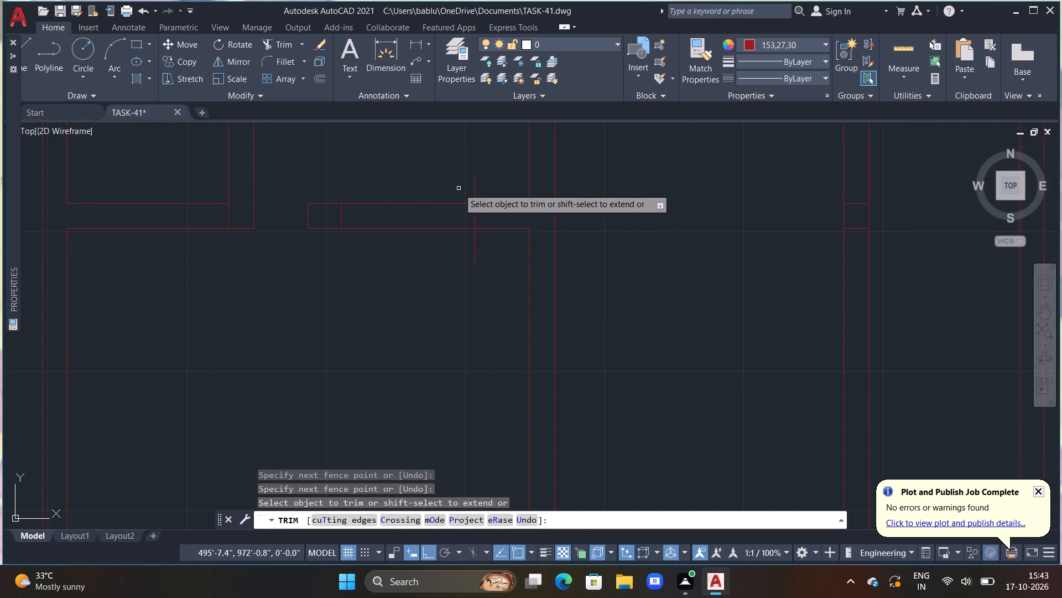
{"action": "left_click_drag", "start_coordinate": [465, 188], "coordinate": [485, 173]}
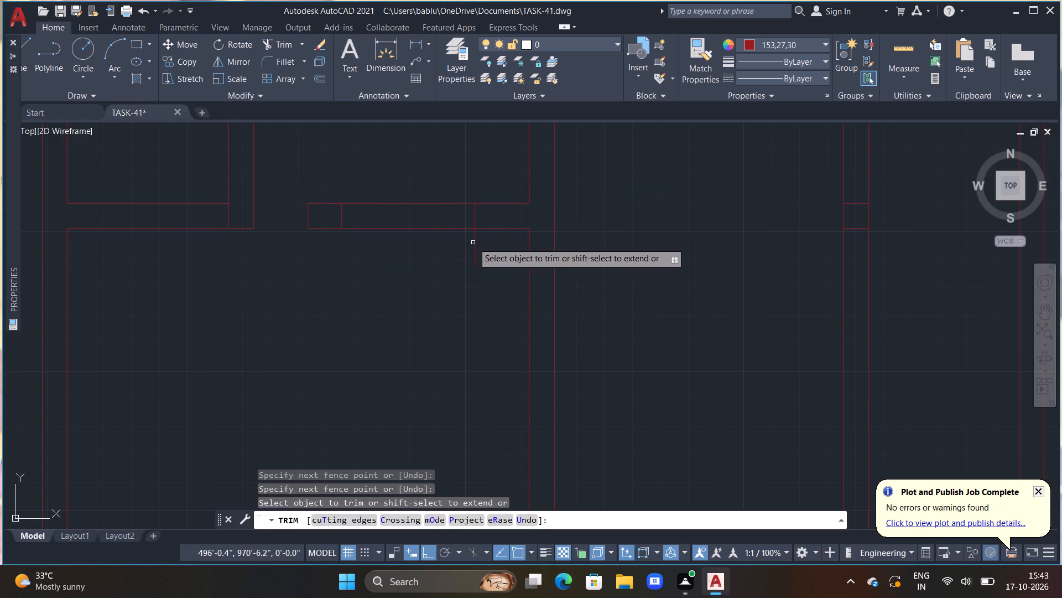
{"action": "left_click", "coordinate": [473, 243]}
{"action": "key", "text": "Escape"}
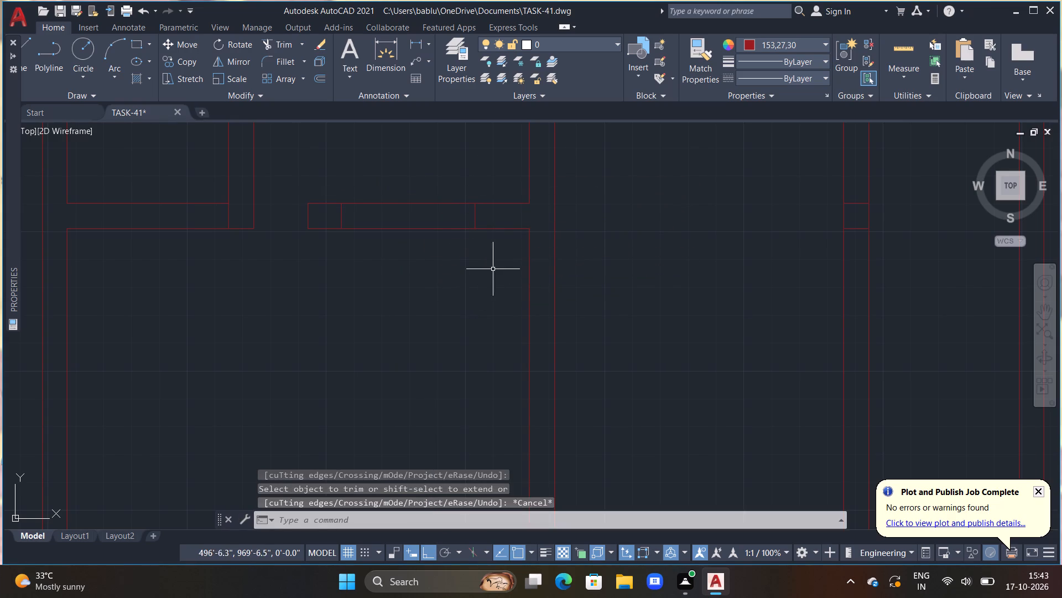
{"action": "key", "text": "Escape"}
{"action": "scroll", "coordinate": [571, 190], "scroll_direction": "down", "scroll_amount": 1}
{"action": "middle_click_drag", "start_coordinate": [610, 159], "coordinate": [537, 257]}
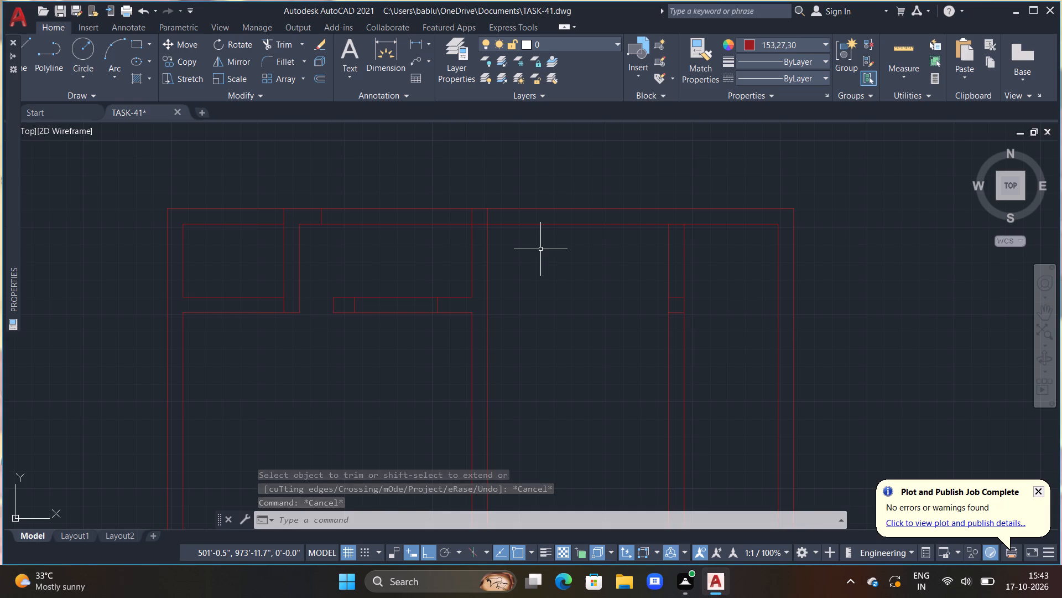
Trim the inner top wall line across the second vertical partition and that partition's right line inside the top wall.
{"action": "type", "text": "TR"}
{"action": "key", "text": "space"}
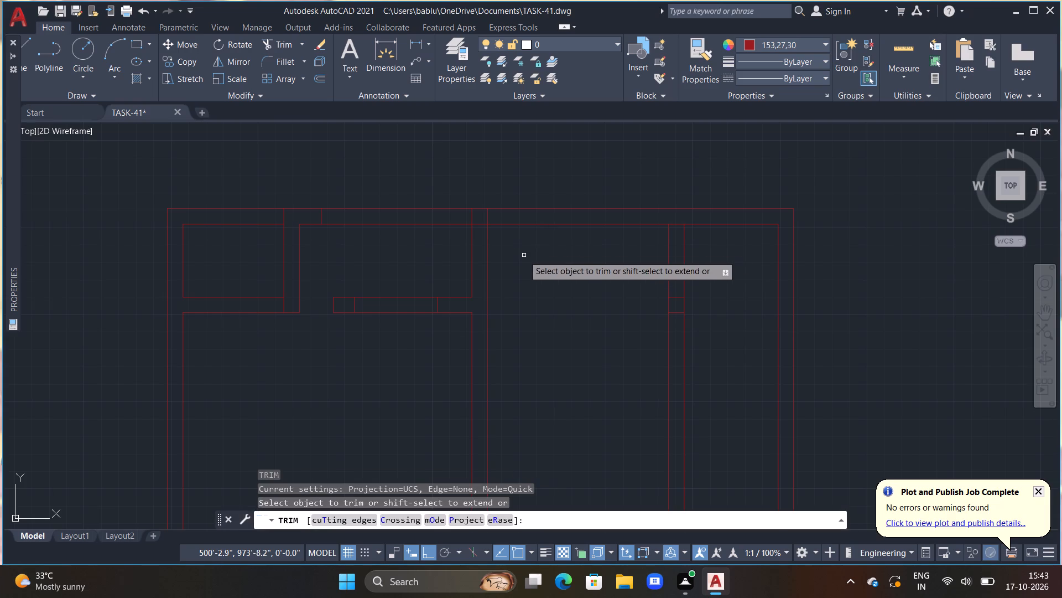
{"action": "left_click", "coordinate": [480, 224]}
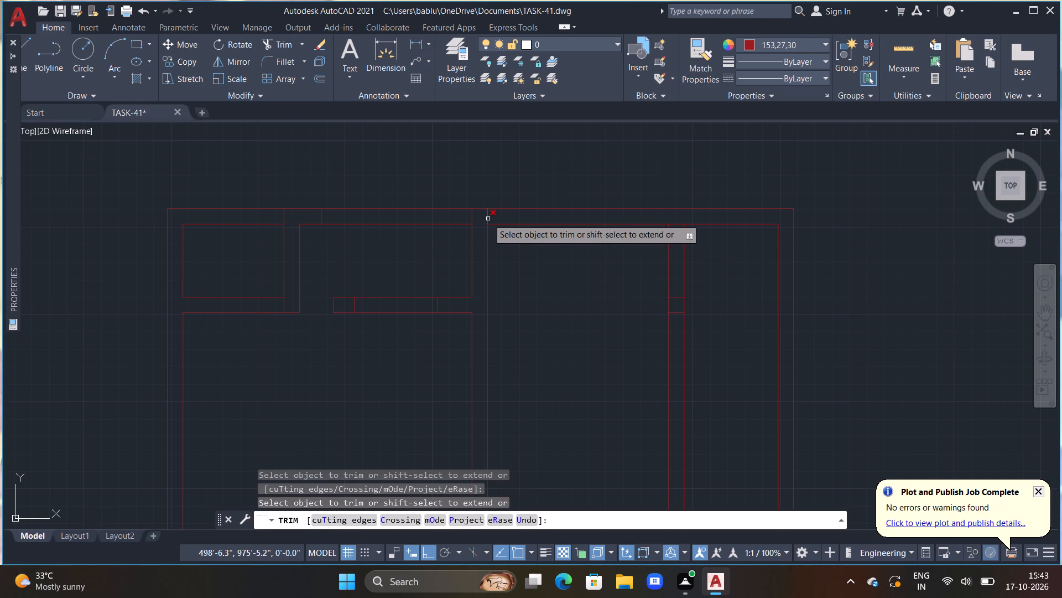
{"action": "left_click", "coordinate": [488, 219]}
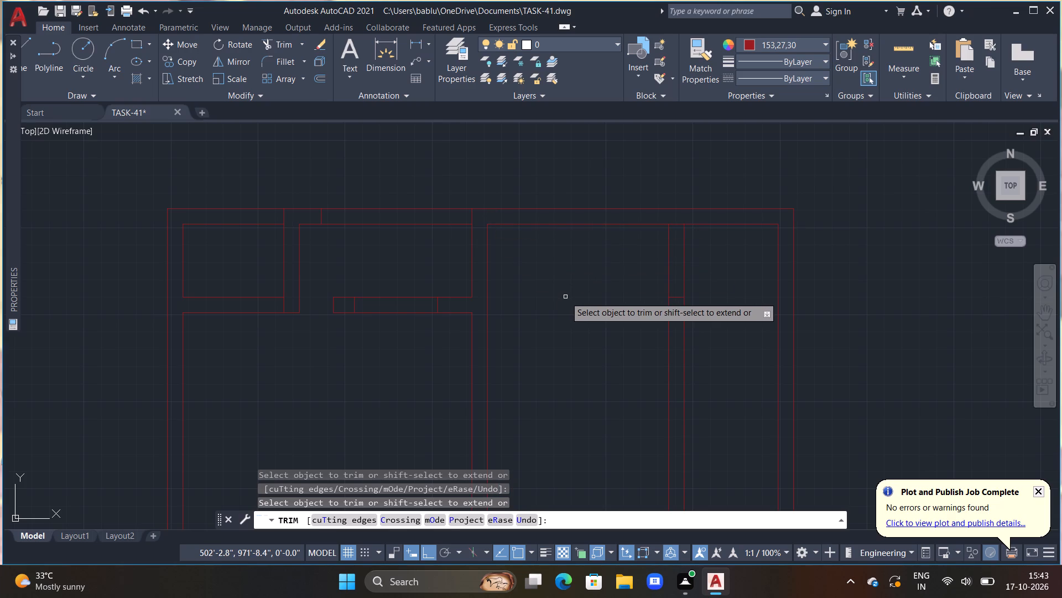
{"action": "key", "text": "Escape"}
{"action": "key", "text": "Escape"}
{"action": "key", "text": "Escape"}
{"action": "key", "text": "Escape"}
{"action": "key", "text": "Escape"}
{"action": "key", "text": "Escape"}
{"action": "key", "text": "Escape"}
{"action": "key", "text": "Escape"}
{"action": "key", "text": "Escape"}
{"action": "key", "text": "Escape"}
{"action": "key", "text": "Escape"}
{"action": "key", "text": "Escape"}
Extend both lines of the third vertical partition up to the outer line of the top wall.
{"action": "type", "text": "EX"}
{"action": "key", "text": "space"}
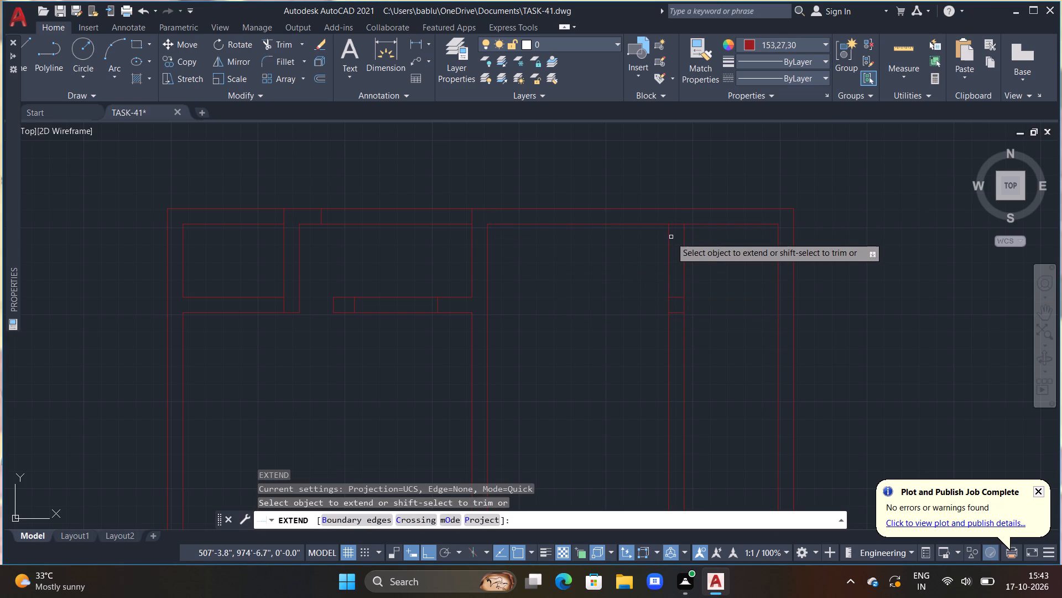
{"action": "left_click", "coordinate": [670, 235]}
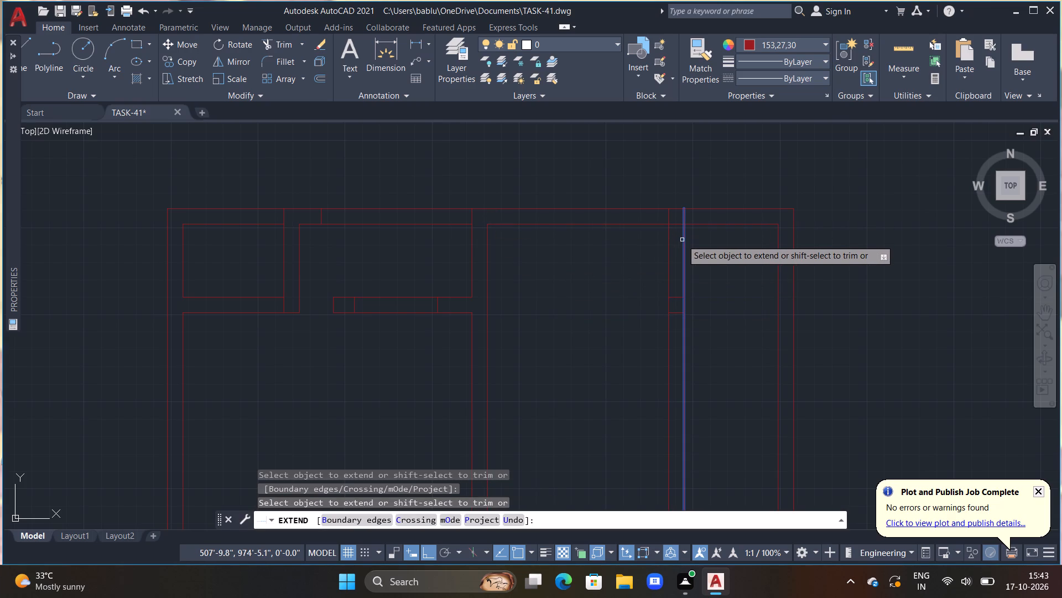
{"action": "left_click", "coordinate": [682, 240]}
{"action": "key", "text": "Escape"}
{"action": "key", "text": "Escape"}
Trim away the two short horizontal segments left inside the third vertical partition.
{"action": "scroll", "coordinate": [729, 282], "scroll_direction": "down", "scroll_amount": 1}
{"action": "middle_click_drag", "start_coordinate": [730, 282], "coordinate": [673, 259]}
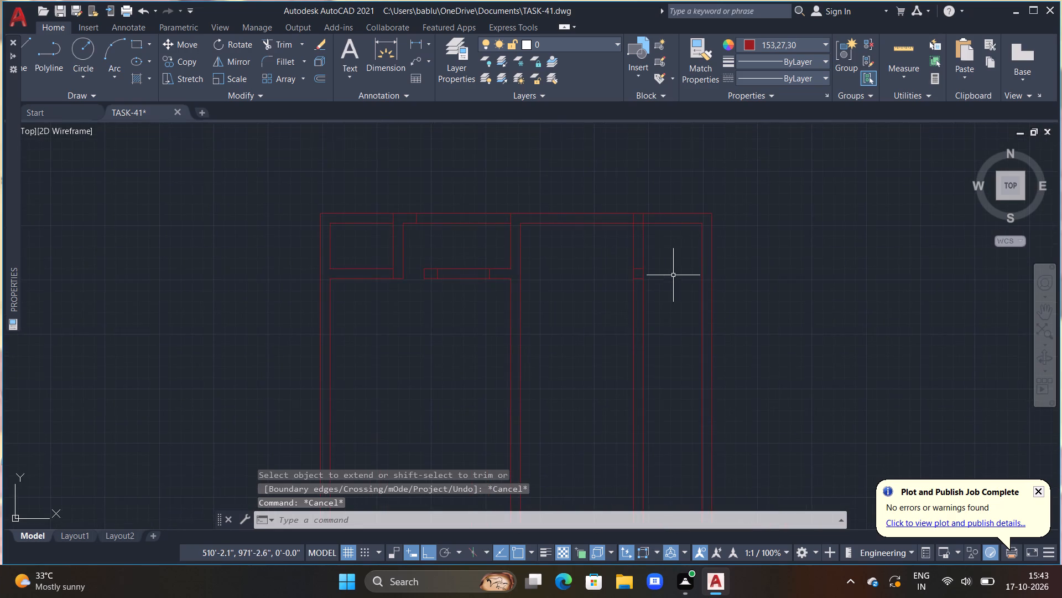
{"action": "scroll", "coordinate": [676, 282], "scroll_direction": "down", "scroll_amount": 1}
{"action": "middle_click_drag", "start_coordinate": [684, 287], "coordinate": [635, 276]}
{"action": "key", "text": "Escape"}
{"action": "key", "text": "Escape"}
{"action": "scroll", "coordinate": [631, 270], "scroll_direction": "up", "scroll_amount": 1}
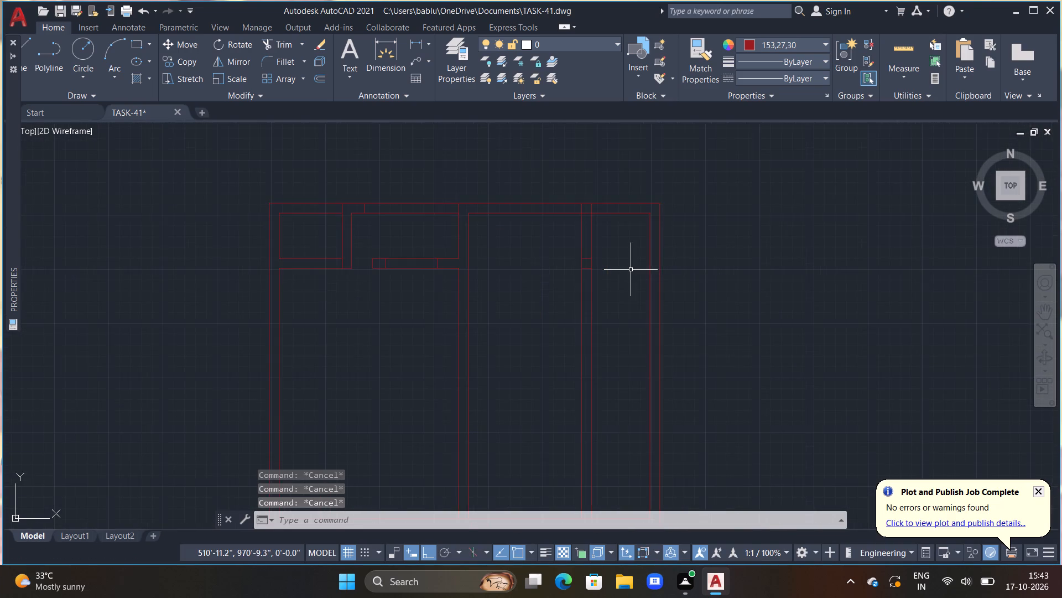
{"action": "scroll", "coordinate": [631, 268], "scroll_direction": "up", "scroll_amount": 1}
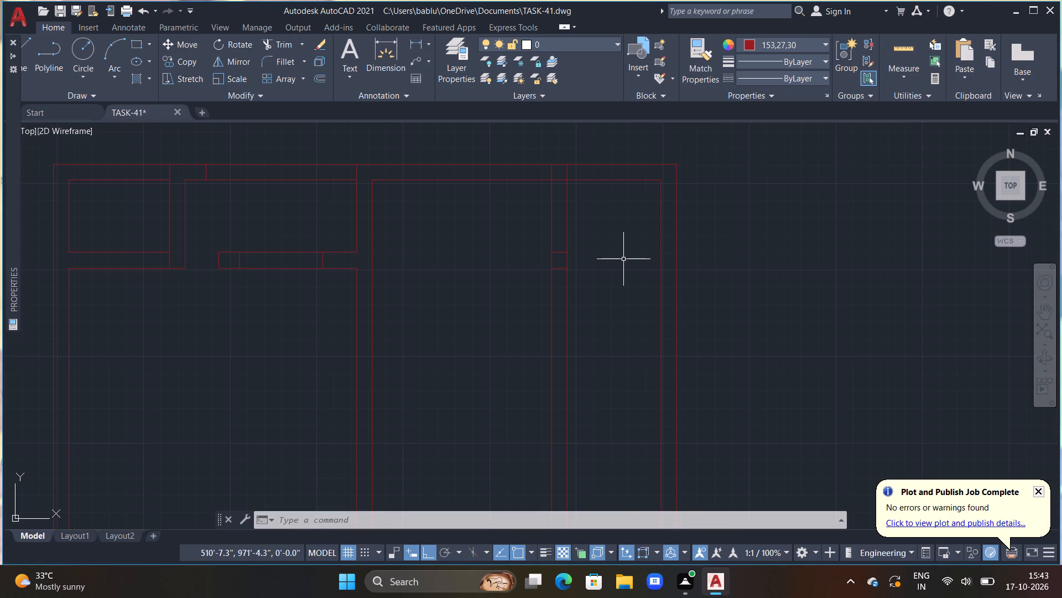
{"action": "type", "text": "TR"}
{"action": "key", "text": "space"}
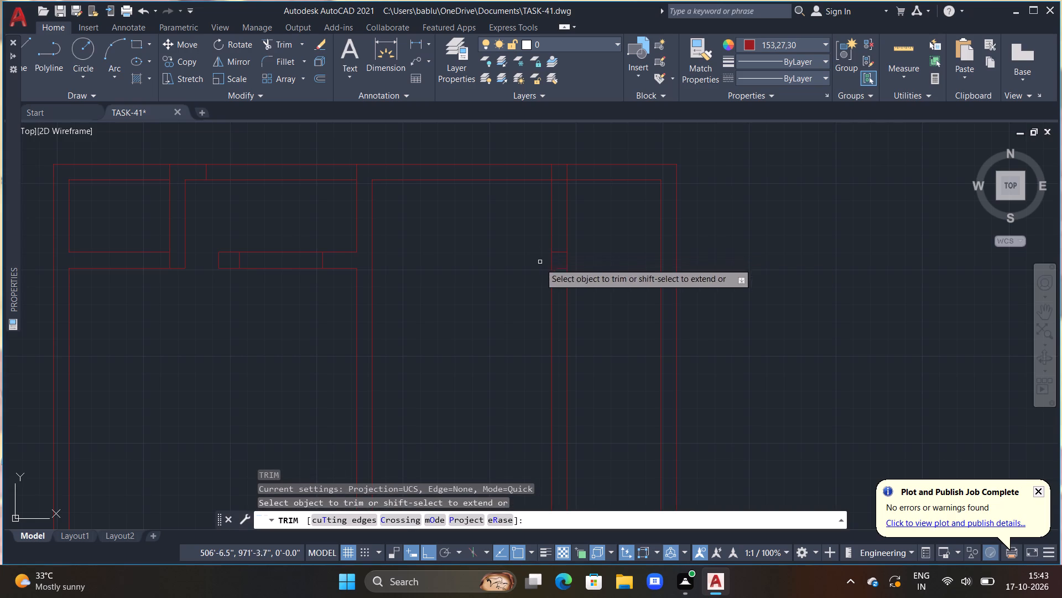
{"action": "left_click", "coordinate": [559, 251]}
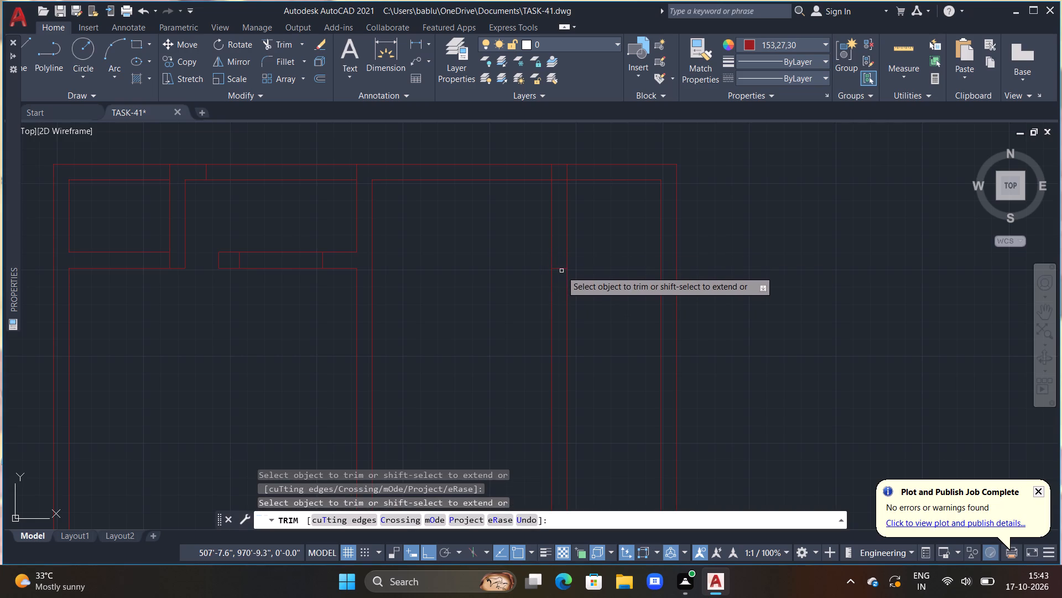
{"action": "left_click", "coordinate": [562, 270]}
{"action": "key", "text": "Escape"}
{"action": "key", "text": "Escape"}
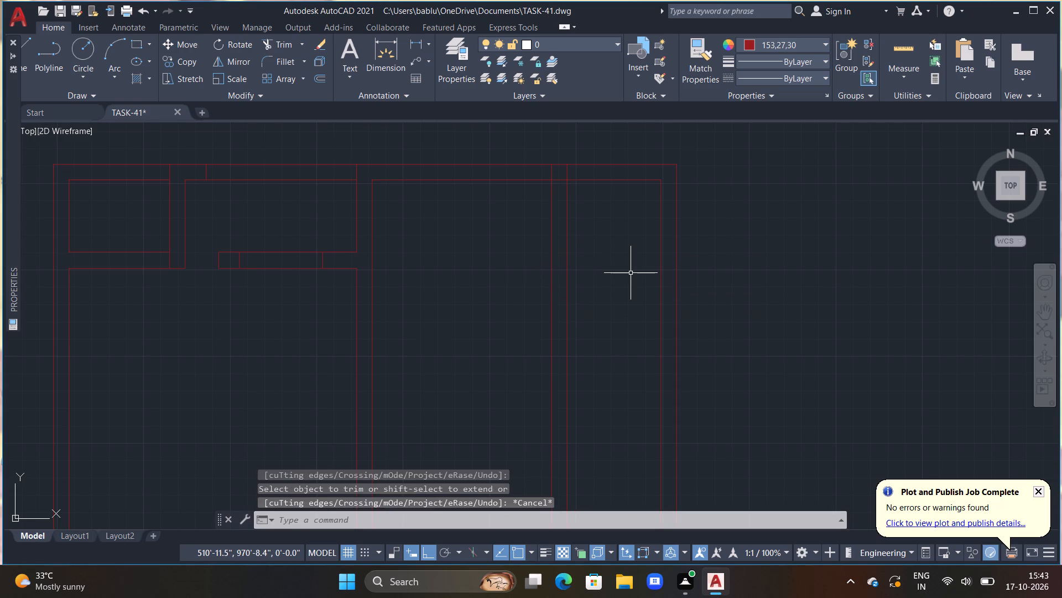
{"action": "key", "text": "Escape"}
Offset the inner top wall line right of the second partition 4' down, and offset that copy another 9" down.
{"action": "type", "text": "OFF"}
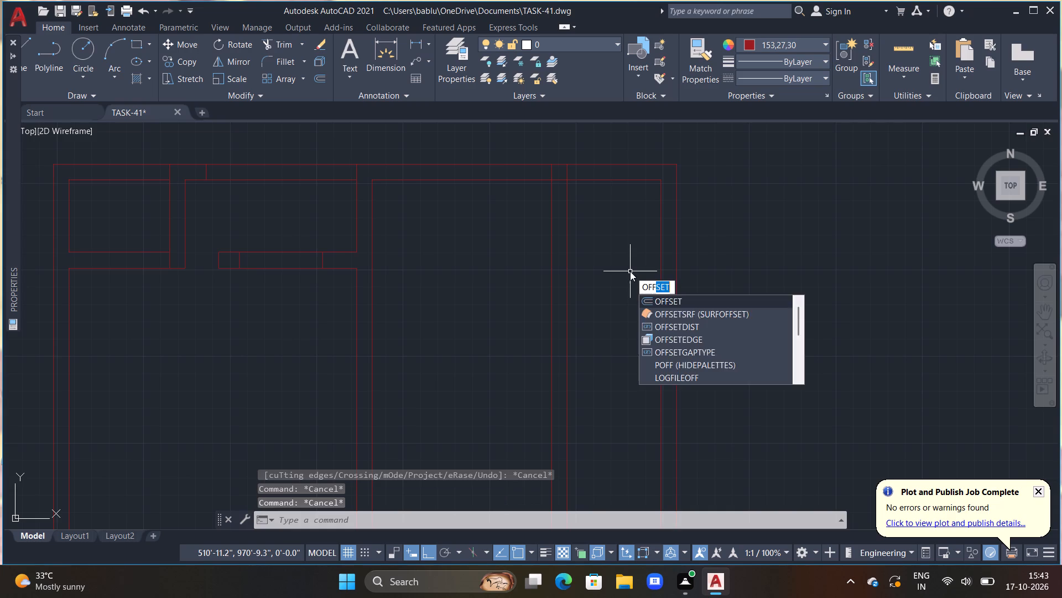
{"action": "key", "text": "space"}
{"action": "type", "text": "4'"}
{"action": "key", "text": "Return"}
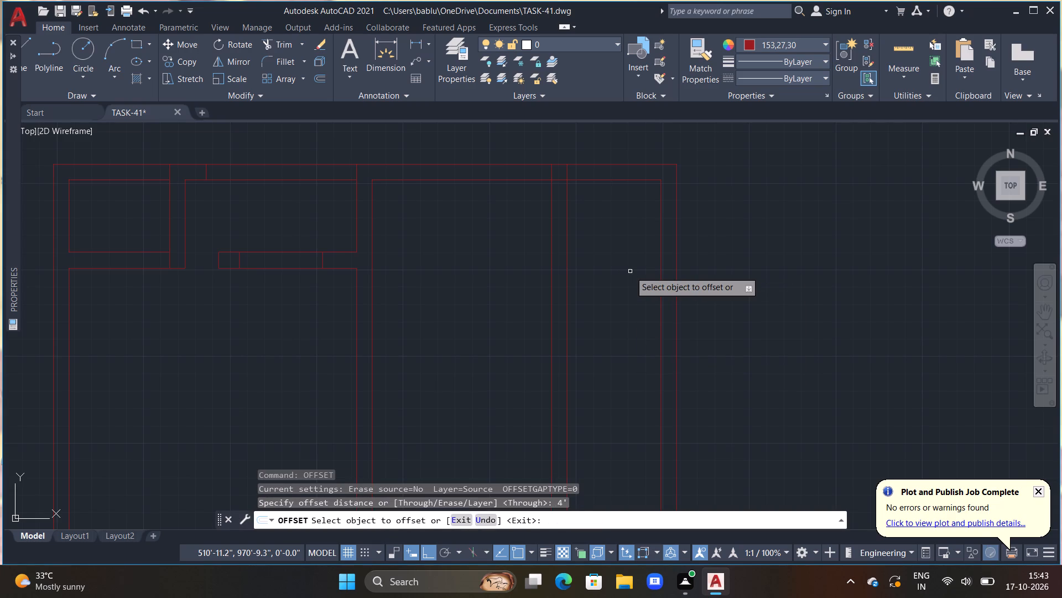
{"action": "left_click", "coordinate": [622, 182]}
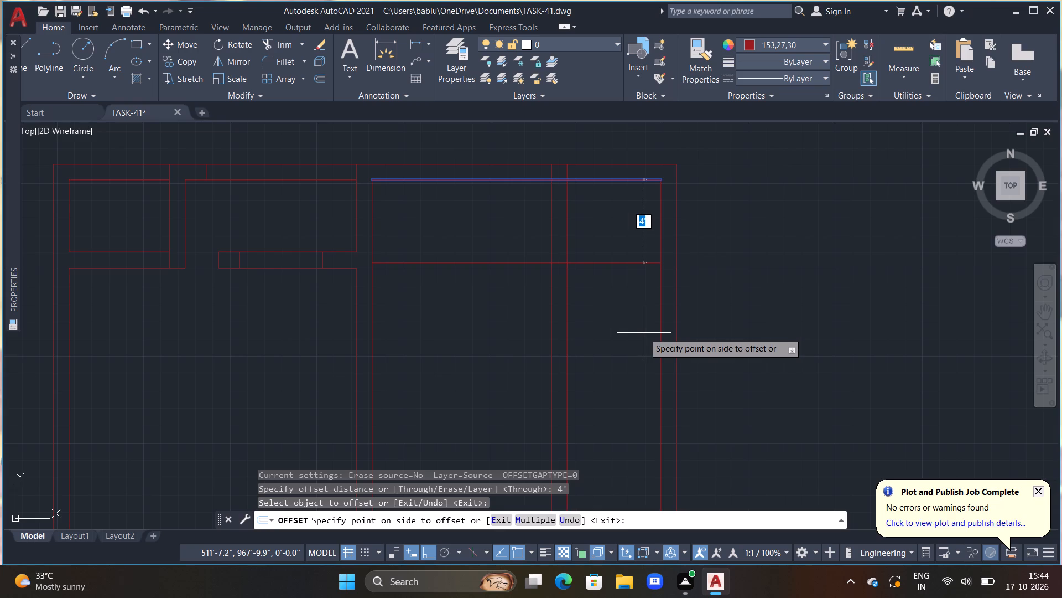
{"action": "left_click", "coordinate": [644, 333]}
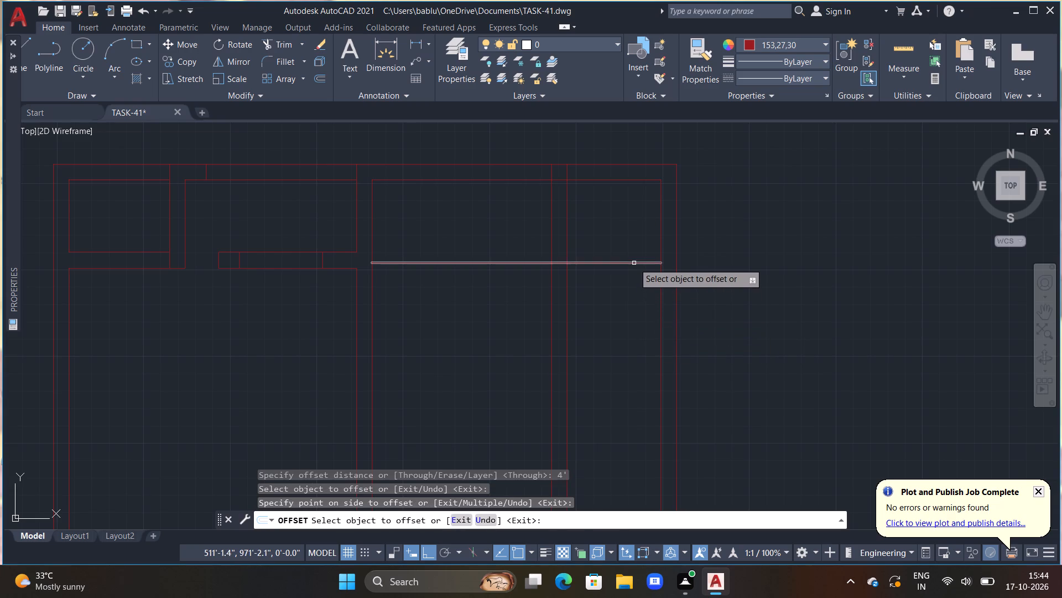
{"action": "left_click_drag", "start_coordinate": [634, 263], "coordinate": [633, 271]}
{"action": "type", "text": "9\""}
{"action": "key", "text": "Return"}
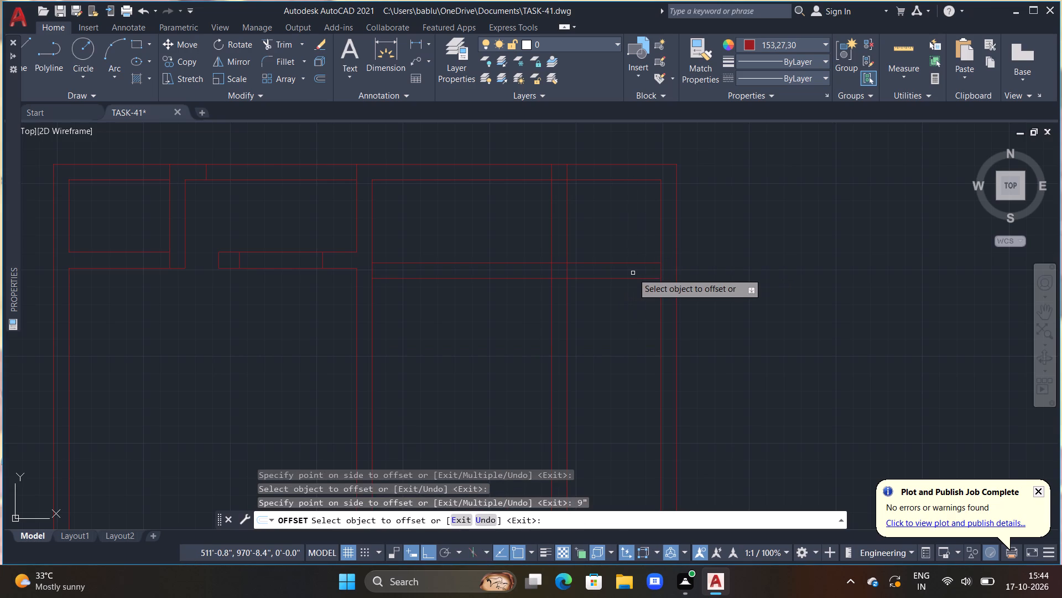
{"action": "key", "text": "Escape"}
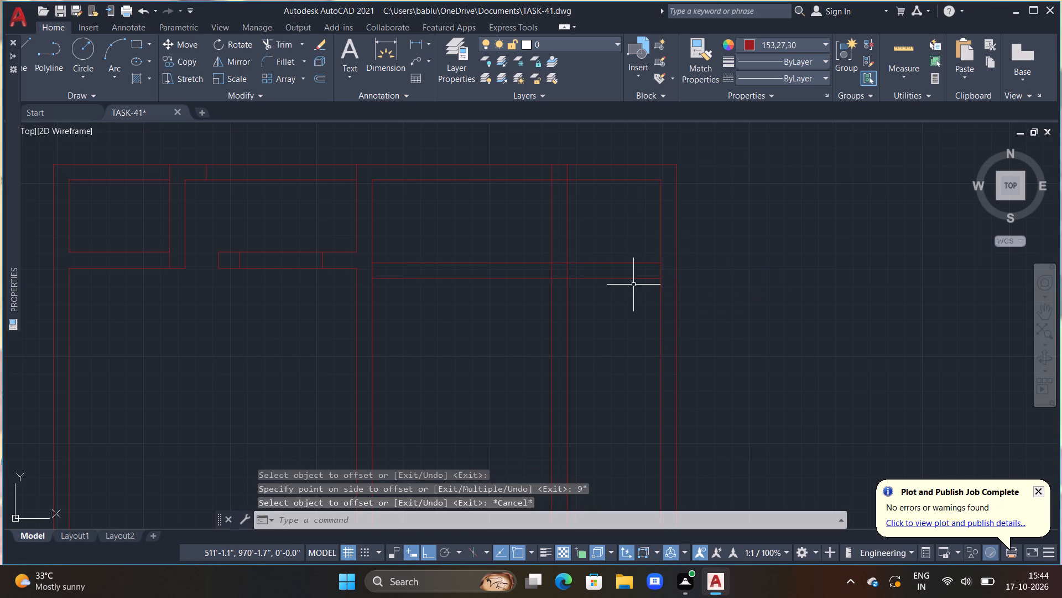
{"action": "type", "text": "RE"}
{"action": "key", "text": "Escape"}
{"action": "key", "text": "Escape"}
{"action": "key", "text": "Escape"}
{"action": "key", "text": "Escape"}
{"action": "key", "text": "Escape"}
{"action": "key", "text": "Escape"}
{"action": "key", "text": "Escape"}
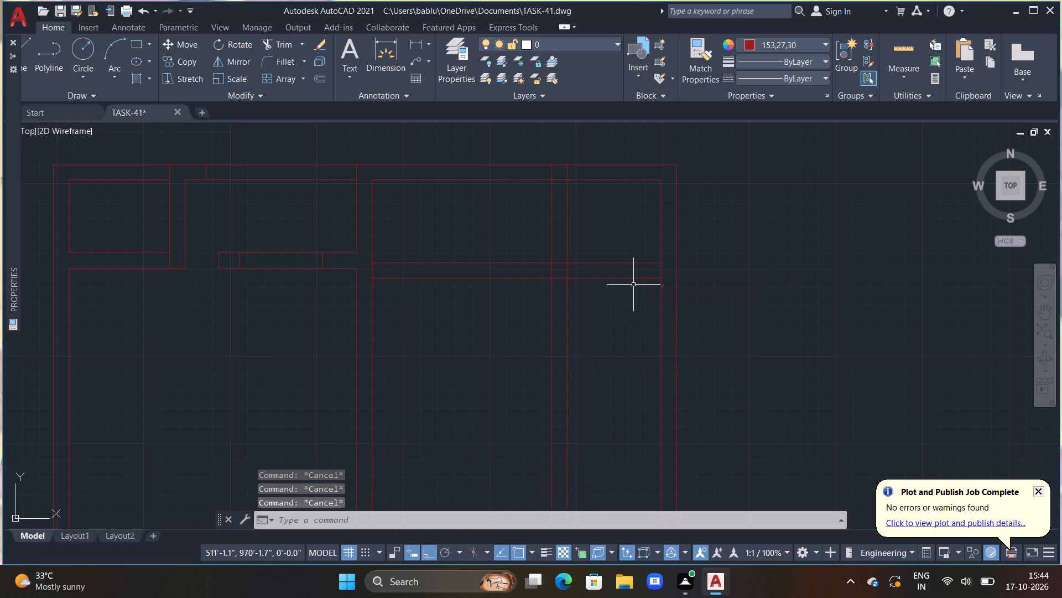
Trim the new horizontal pair between the second and third partitions, and clear its junctions with the right wall and third partition's right line.
{"action": "type", "text": "TR"}
{"action": "key", "text": "space"}
{"action": "left_click_drag", "start_coordinate": [461, 250], "coordinate": [463, 340]}
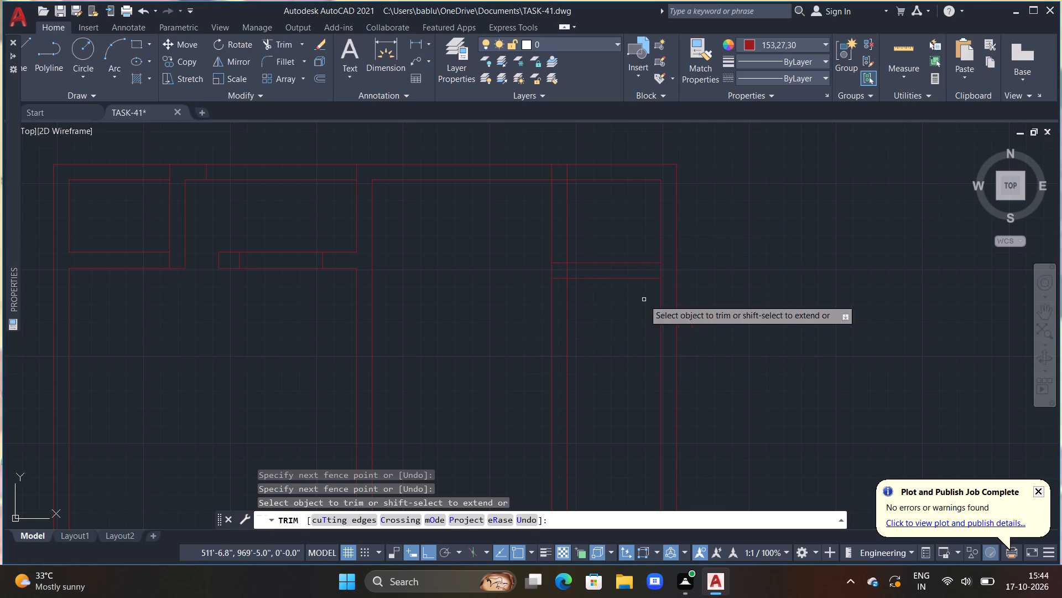
{"action": "left_click", "coordinate": [661, 274]}
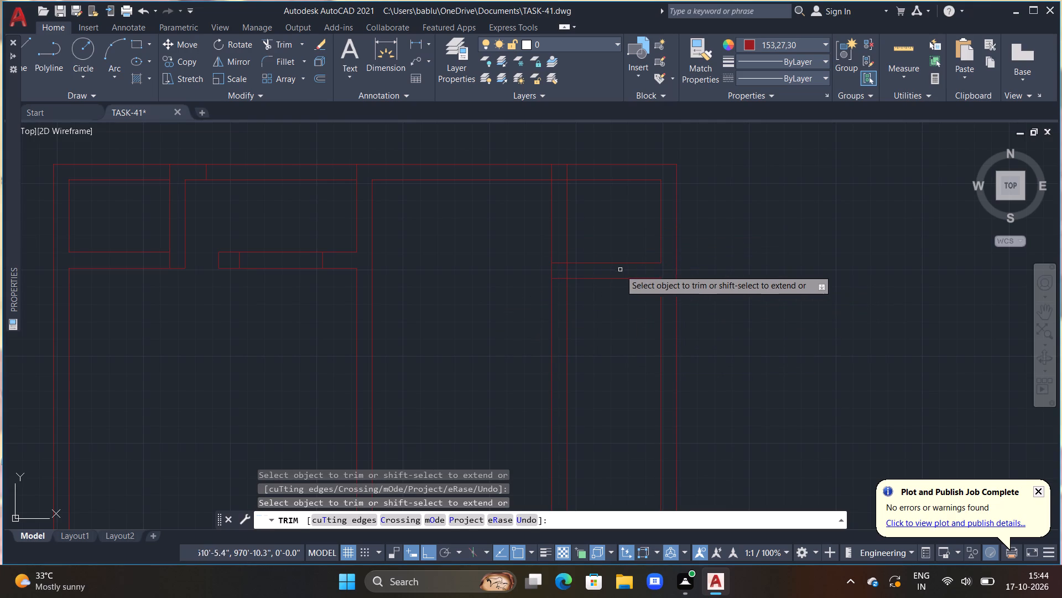
{"action": "left_click", "coordinate": [569, 271]}
{"action": "key", "text": "Escape"}
{"action": "key", "text": "Escape"}
{"action": "key", "text": "Escape"}
{"action": "key", "text": "Escape"}
{"action": "key", "text": "Escape"}
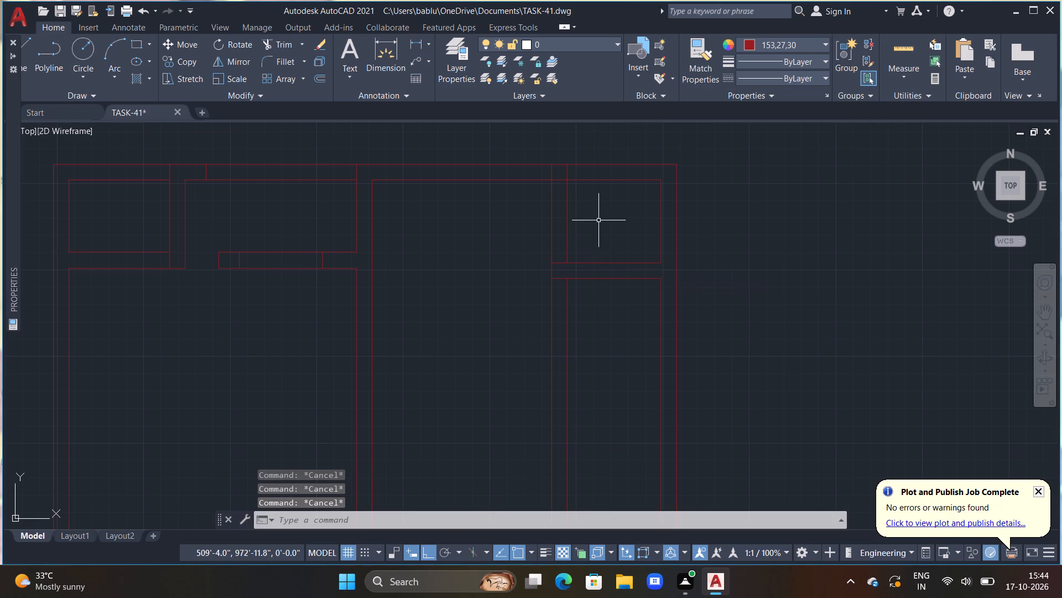
Draw a short horizontal line across the third vertical partition just below the top wall and trim its overhanging left end.
{"action": "type", "text": "L"}
{"action": "key", "text": "space"}
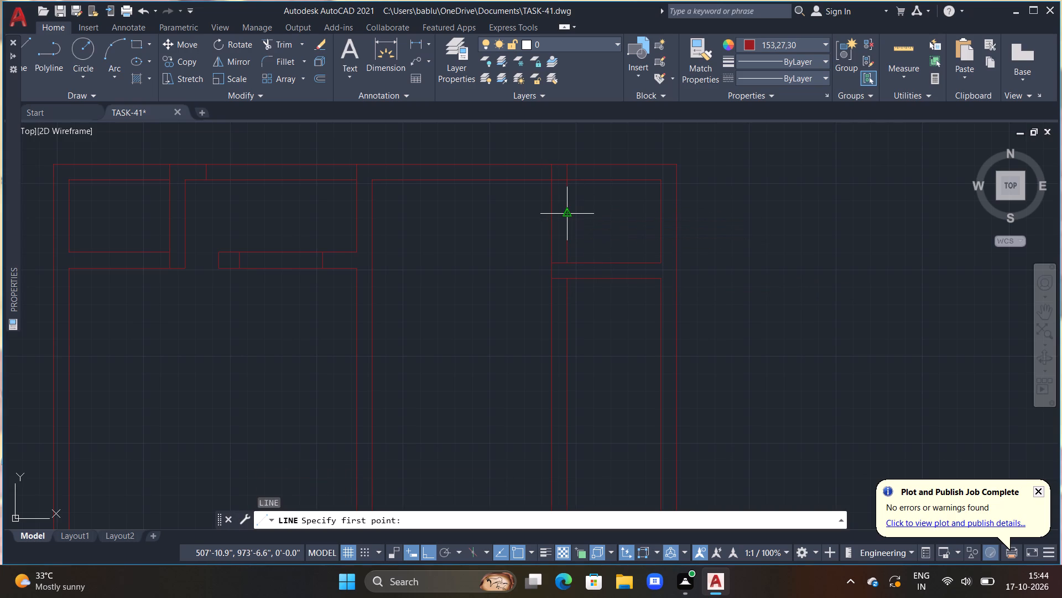
{"action": "scroll", "coordinate": [568, 214], "scroll_direction": "up", "scroll_amount": 3}
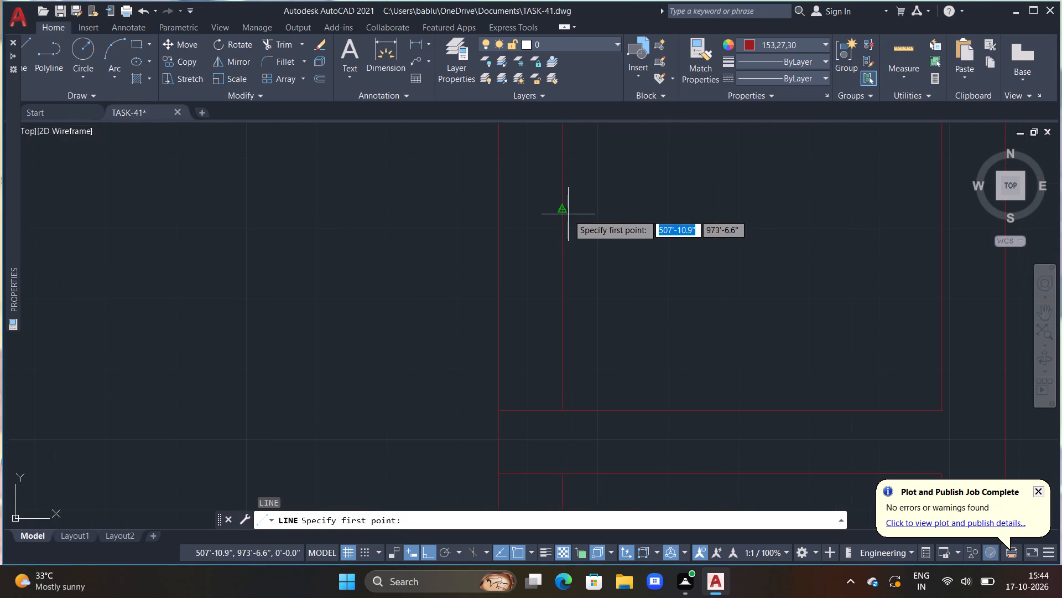
{"action": "middle_click_drag", "start_coordinate": [577, 238], "coordinate": [586, 354]}
{"action": "left_click_drag", "start_coordinate": [573, 270], "coordinate": [568, 274]}
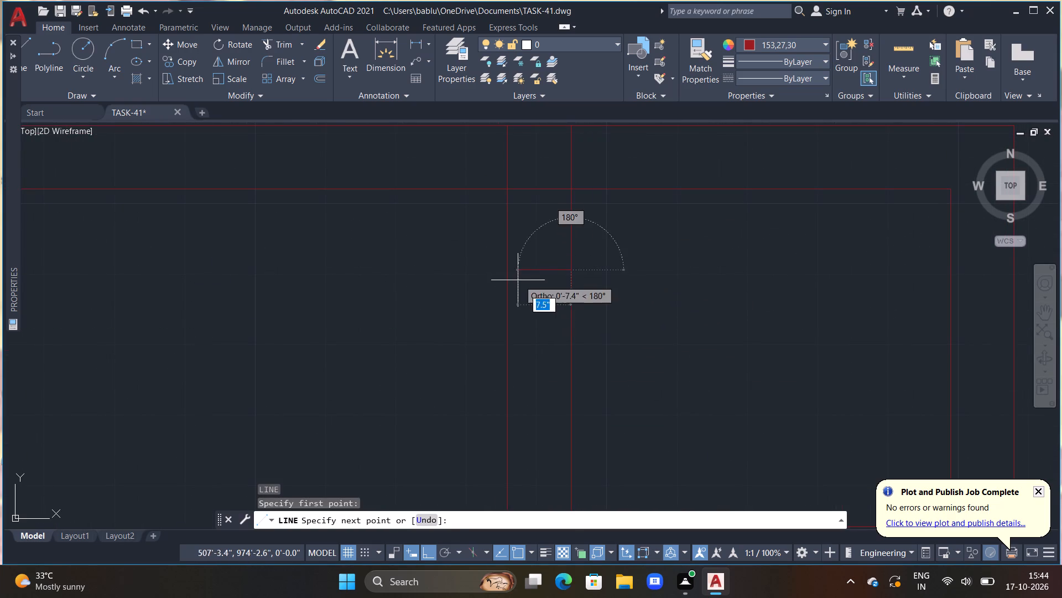
{"action": "left_click", "coordinate": [494, 279]}
{"action": "key", "text": "Escape"}
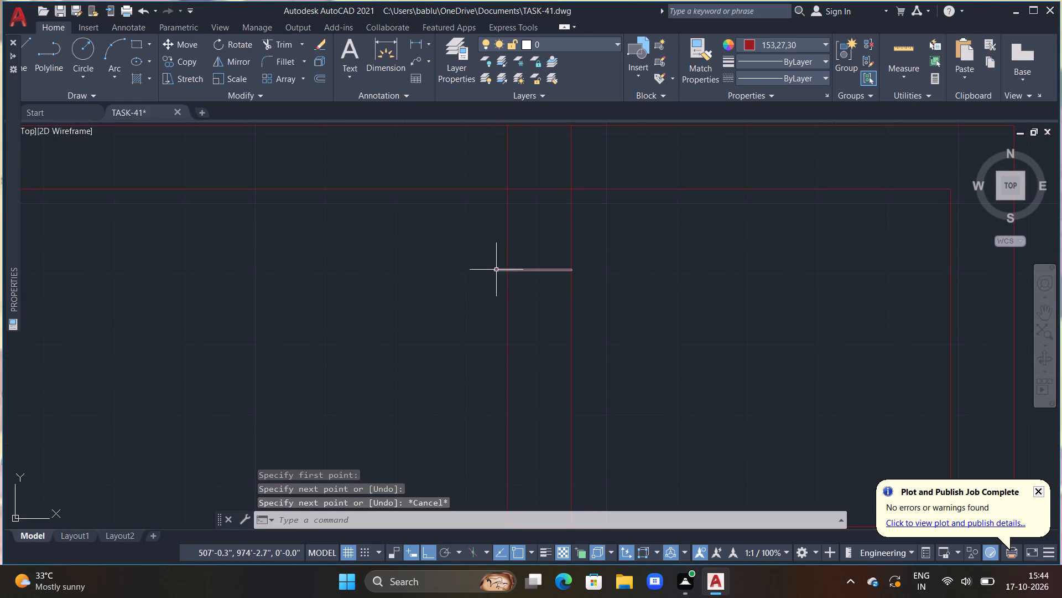
{"action": "key", "text": "t"}
{"action": "type", "text": "R"}
{"action": "key", "text": "space"}
{"action": "left_click_drag", "start_coordinate": [500, 260], "coordinate": [496, 319]}
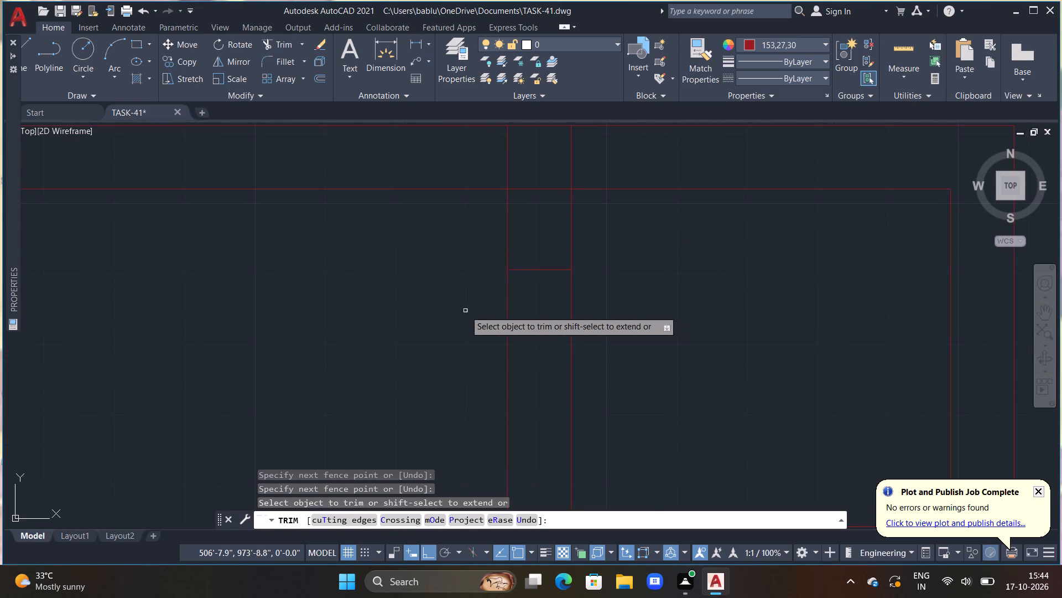
Trim the third partition's left line inside the top wall and the inner top wall line across that partition.
{"action": "scroll", "coordinate": [465, 319], "scroll_direction": "down", "scroll_amount": 2}
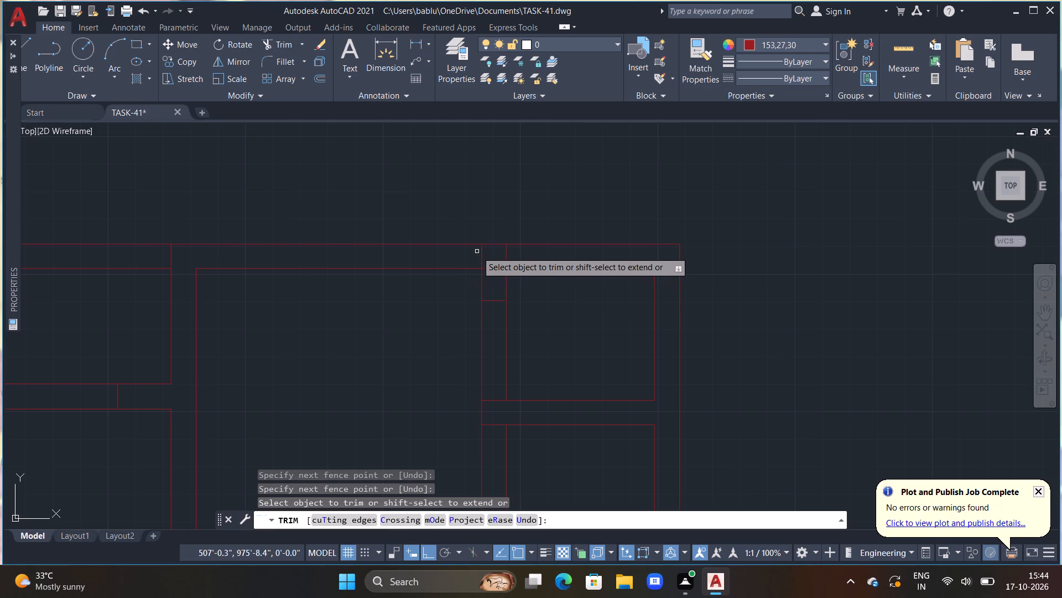
{"action": "left_click_drag", "start_coordinate": [477, 251], "coordinate": [492, 281]}
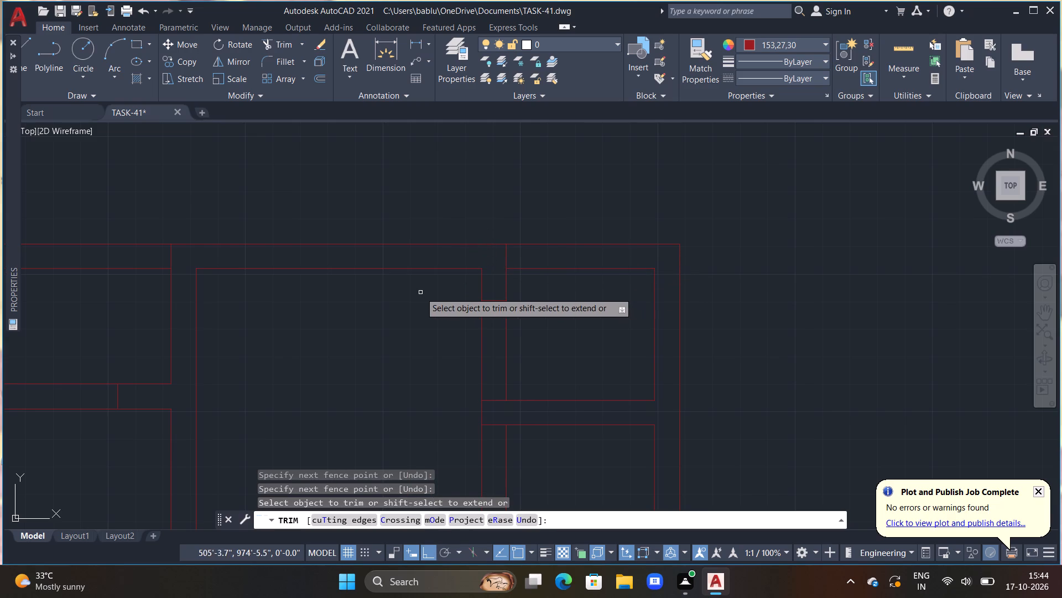
{"action": "middle_click_drag", "start_coordinate": [391, 301], "coordinate": [428, 295]}
{"action": "key", "text": "Escape"}
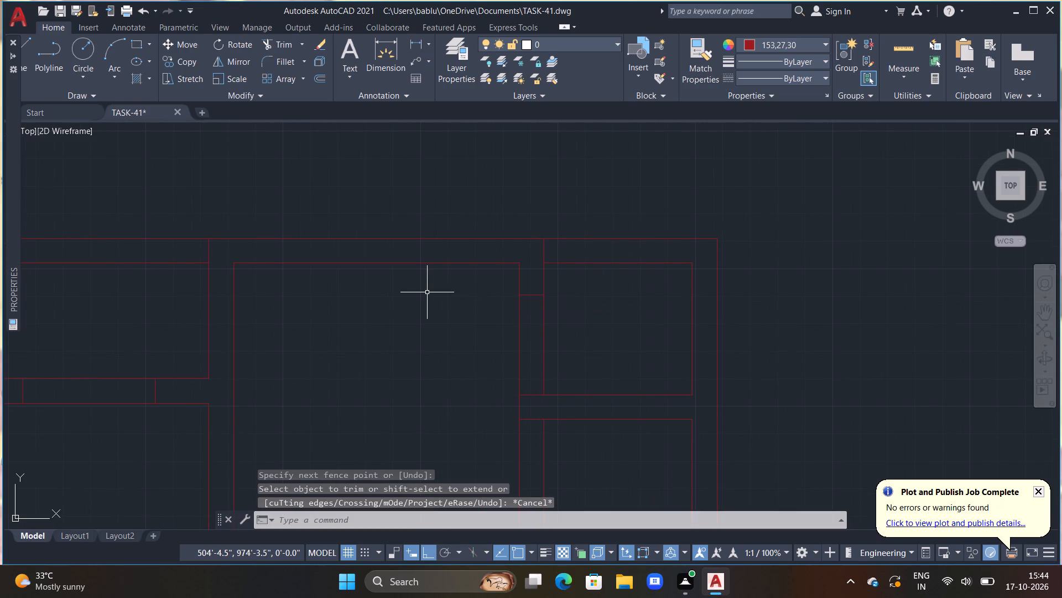
{"action": "key", "text": "Escape"}
{"action": "key", "text": "Escape"}
{"action": "key", "text": "Escape"}
{"action": "key", "text": "Escape"}
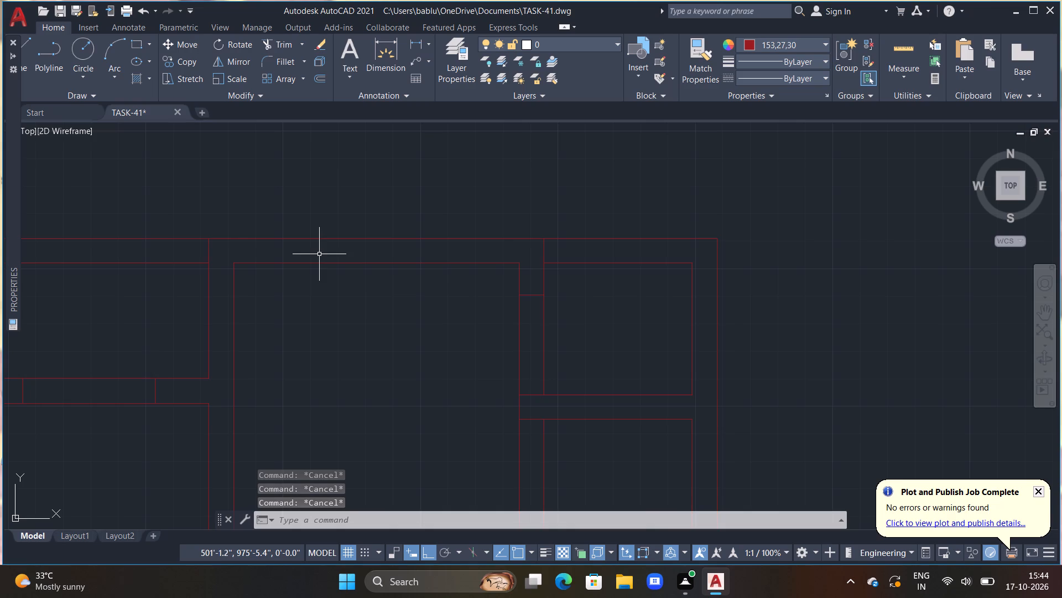
Draw a stub end left of the third partition at the horizontal wall pair, about 6" out, 9" down and back to the partition.
{"action": "scroll", "coordinate": [333, 260], "scroll_direction": "down", "scroll_amount": 1}
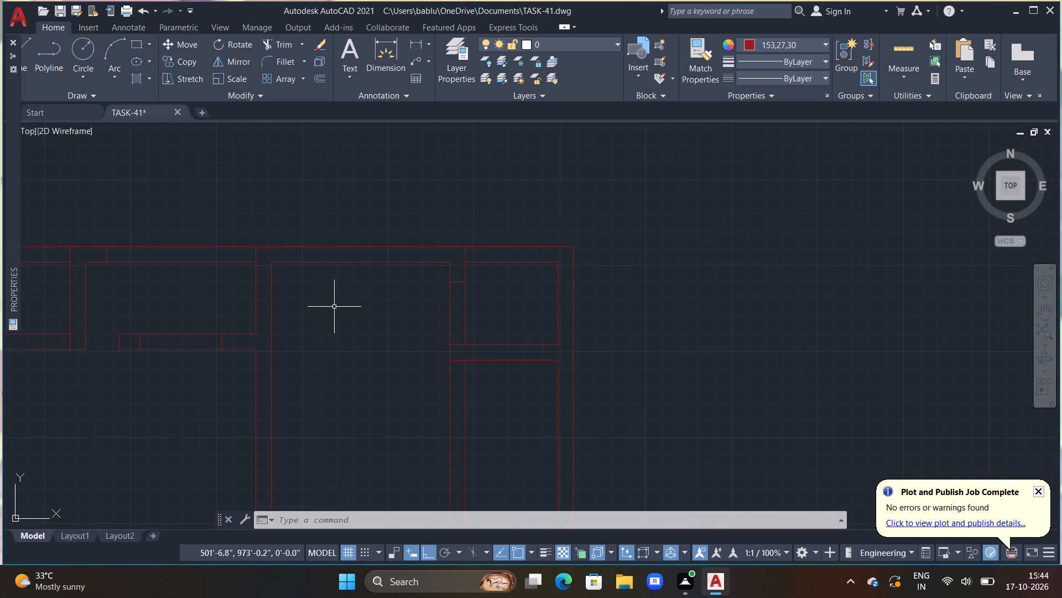
{"action": "middle_click_drag", "start_coordinate": [367, 382], "coordinate": [353, 357]}
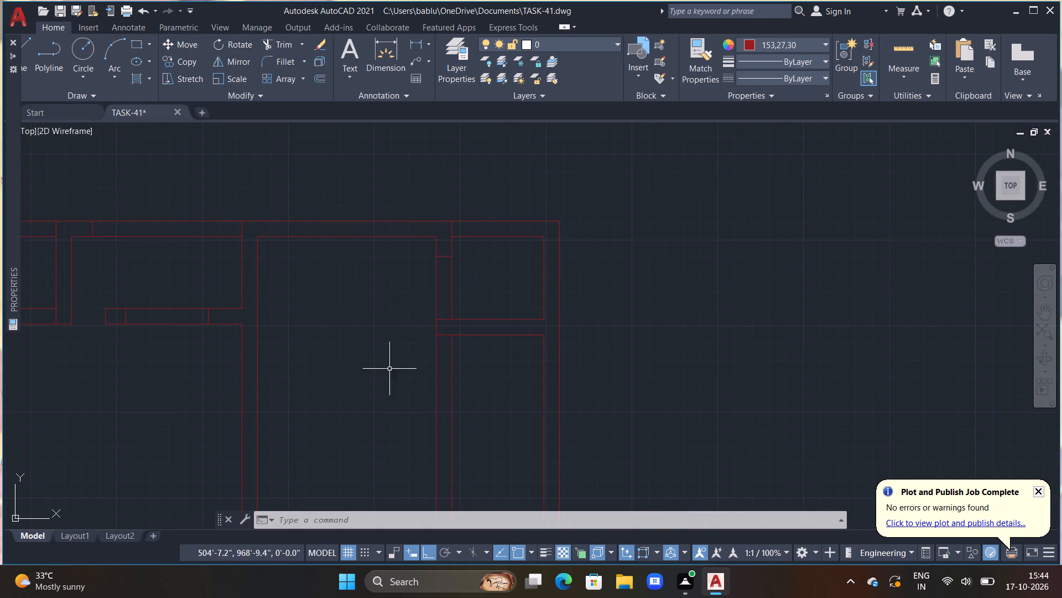
{"action": "middle_click_drag", "start_coordinate": [463, 324], "coordinate": [466, 308]}
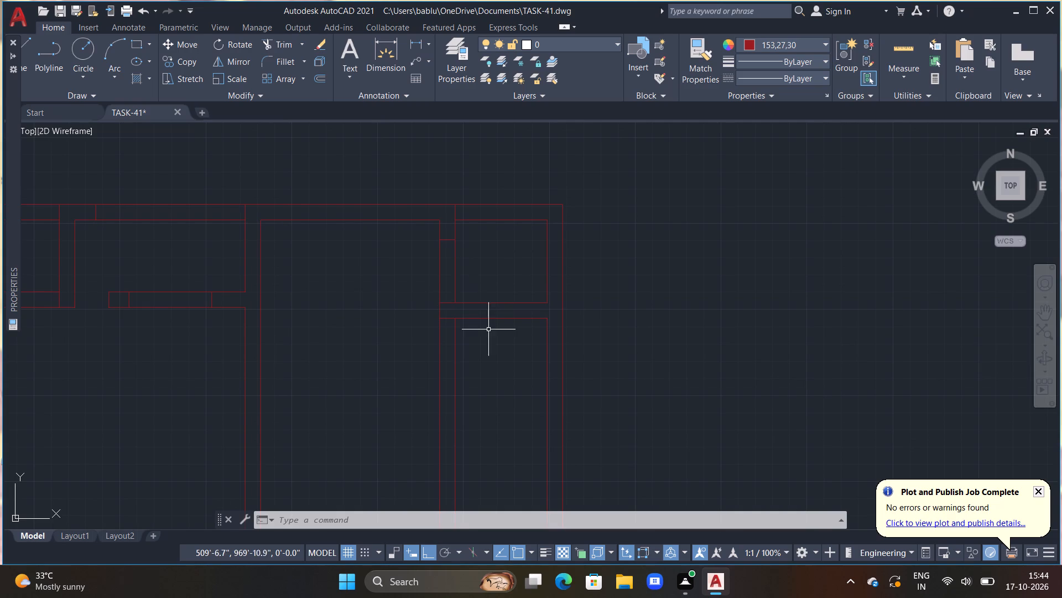
{"action": "scroll", "coordinate": [475, 272], "scroll_direction": "up", "scroll_amount": 1}
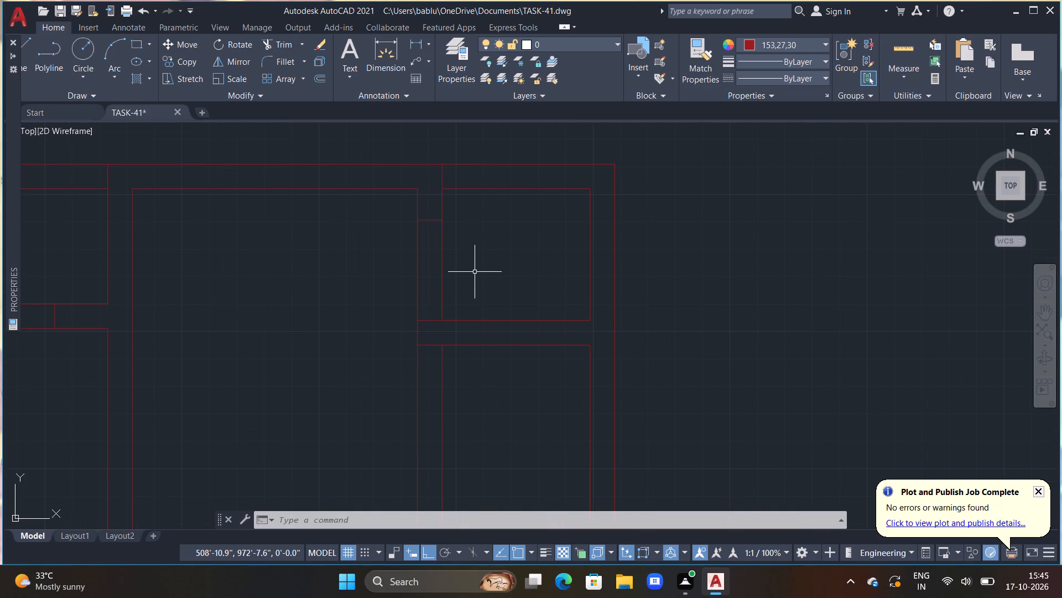
{"action": "key", "text": "l"}
{"action": "key", "text": "space"}
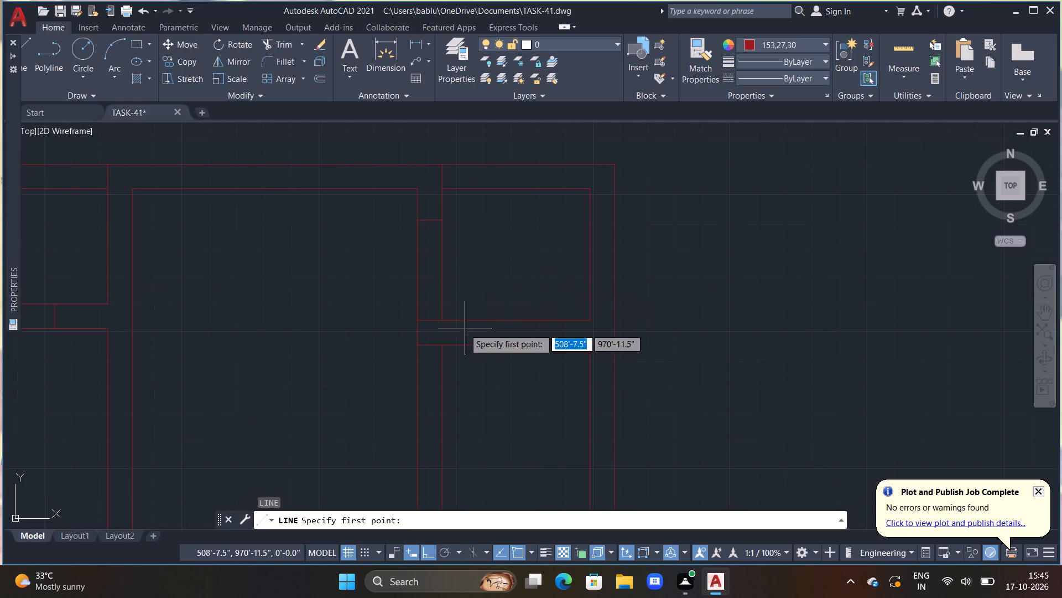
{"action": "left_click", "coordinate": [415, 322]}
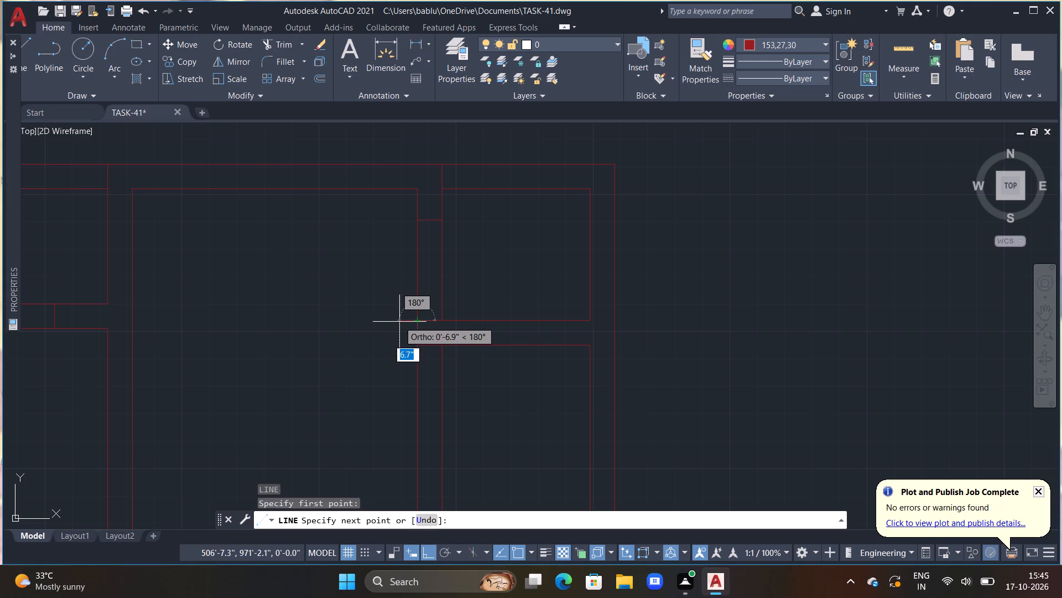
{"action": "left_click", "coordinate": [400, 322]}
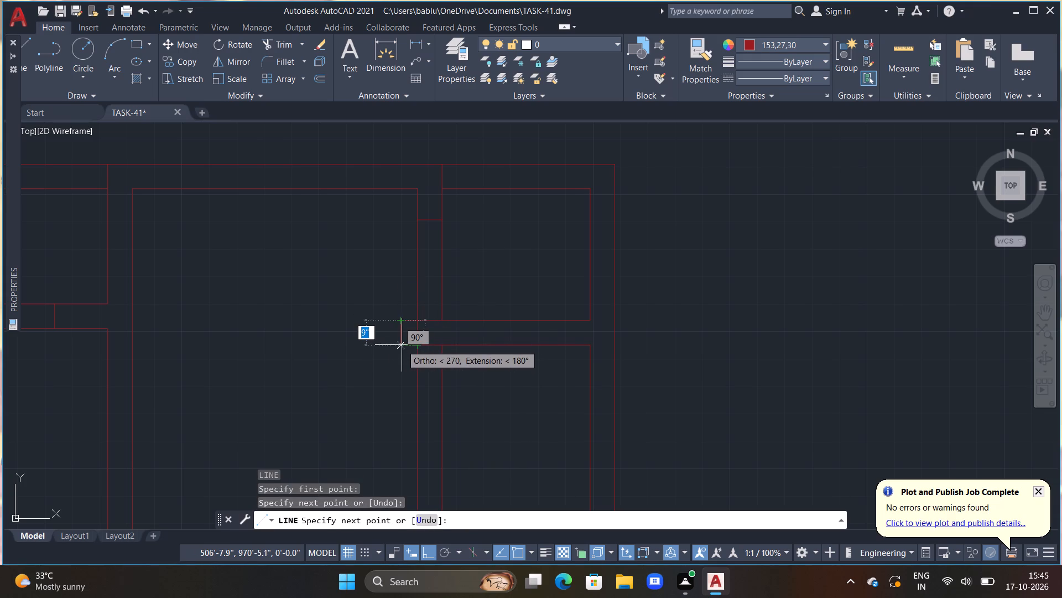
{"action": "left_click", "coordinate": [402, 345]}
{"action": "left_click_drag", "start_coordinate": [418, 345], "coordinate": [412, 329]}
{"action": "key", "text": "Escape"}
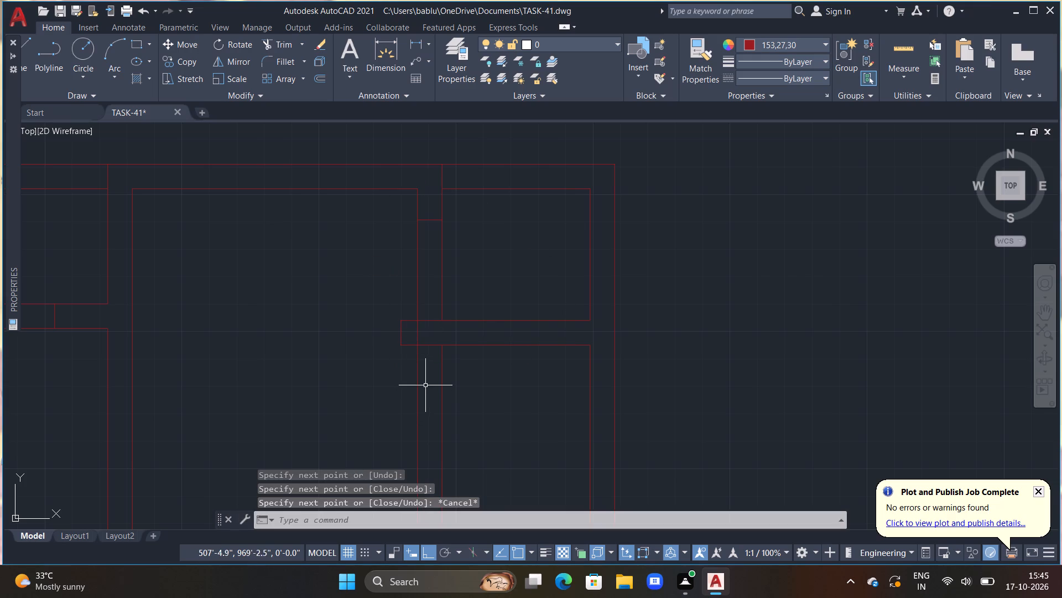
Trim the third partition's left line where it crosses the new stub, leaving the horizontal wall continuous.
{"action": "key", "text": "t"}
{"action": "key", "text": "r"}
{"action": "key", "text": "space"}
{"action": "left_click", "coordinate": [430, 330]}
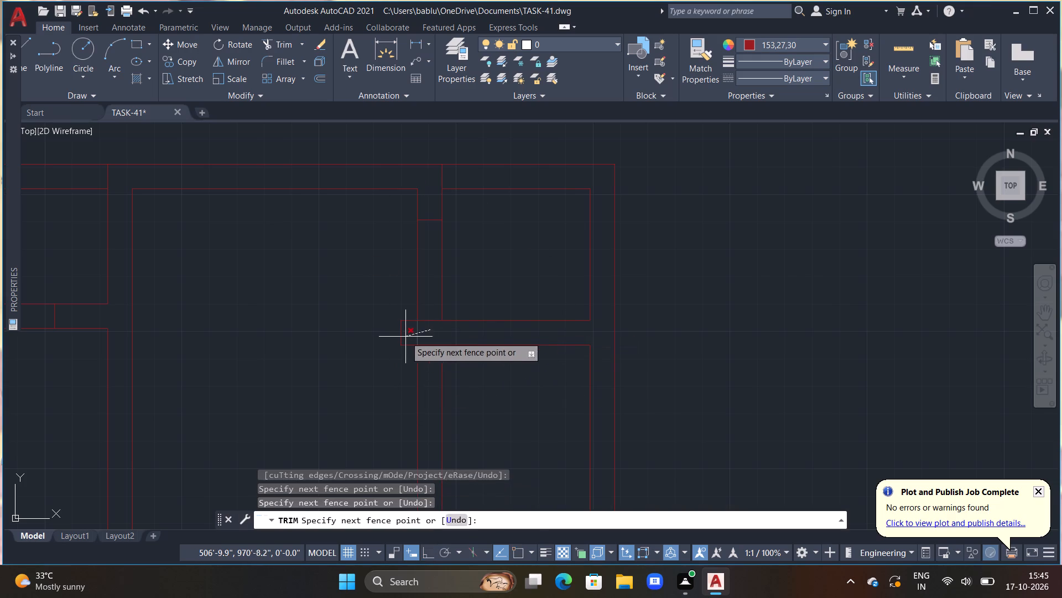
{"action": "left_click", "coordinate": [405, 336]}
{"action": "scroll", "coordinate": [507, 384], "scroll_direction": "down", "scroll_amount": 1}
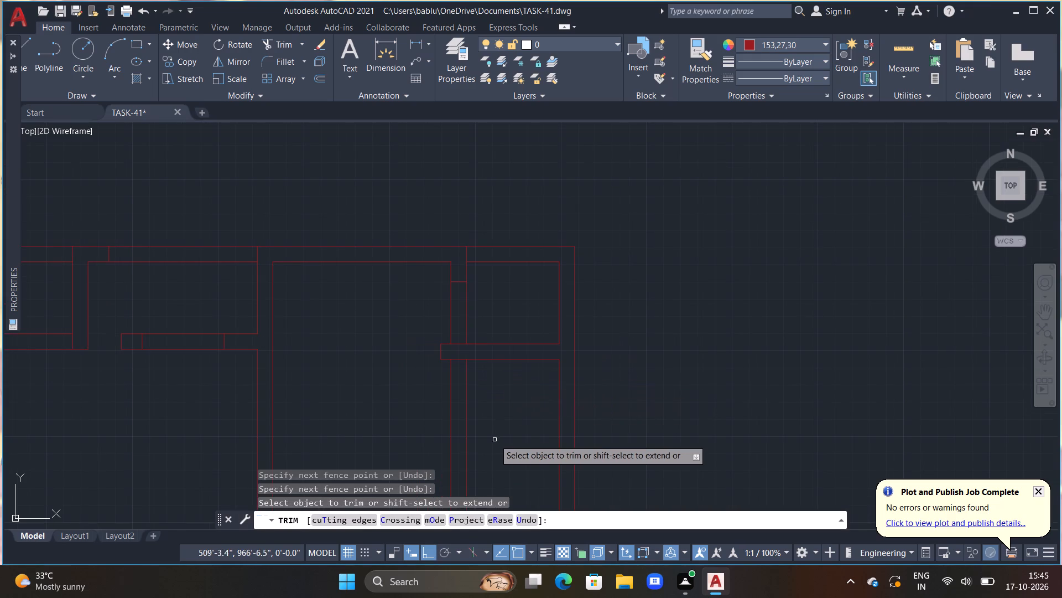
{"action": "scroll", "coordinate": [495, 416], "scroll_direction": "down", "scroll_amount": 1}
{"action": "middle_click_drag", "start_coordinate": [496, 416], "coordinate": [514, 347]}
{"action": "key", "text": "Escape"}
{"action": "key", "text": "Escape"}
{"action": "key", "text": "Escape"}
{"action": "key", "text": "Escape"}
{"action": "key", "text": "Escape"}
{"action": "key", "text": "Escape"}
{"action": "key", "text": "Escape"}
{"action": "key", "text": "Escape"}
{"action": "key", "text": "Escape"}
{"action": "key", "text": "Escape"}
{"action": "key", "text": "Escape"}
{"action": "key", "text": "Escape"}
{"action": "key", "text": "Escape"}
{"action": "key", "text": "Escape"}
{"action": "key", "text": "Escape"}
{"action": "key", "text": "Escape"}
{"action": "key", "text": "Escape"}
{"action": "key", "text": "Escape"}
{"action": "key", "text": "Escape"}
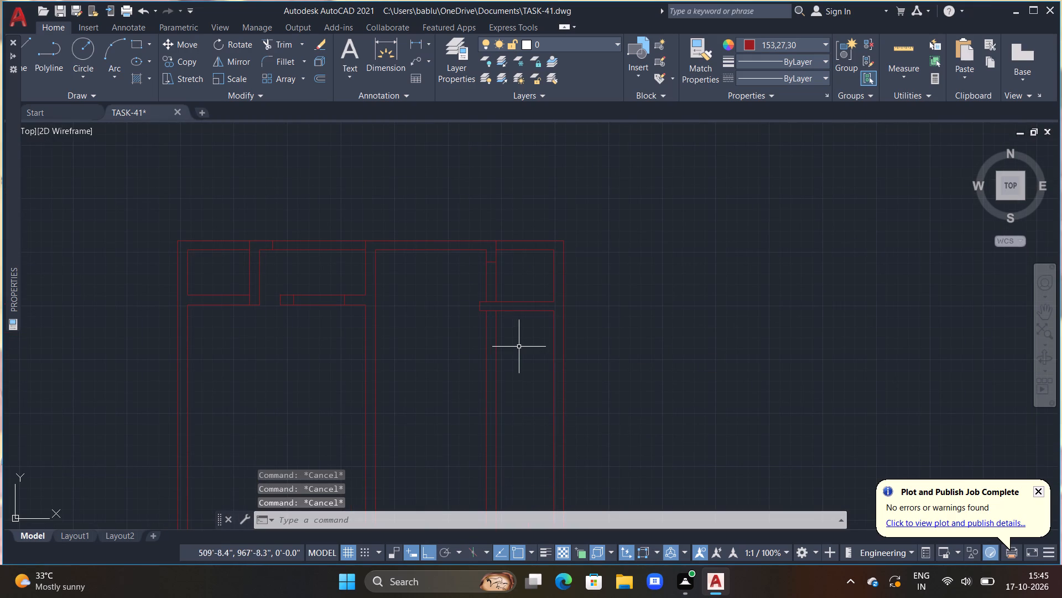
Offset the inner top wall line between the second and third partitions 10'4" down, and offset that copy another 9" down.
{"action": "type", "text": "OFF"}
{"action": "key", "text": "space"}
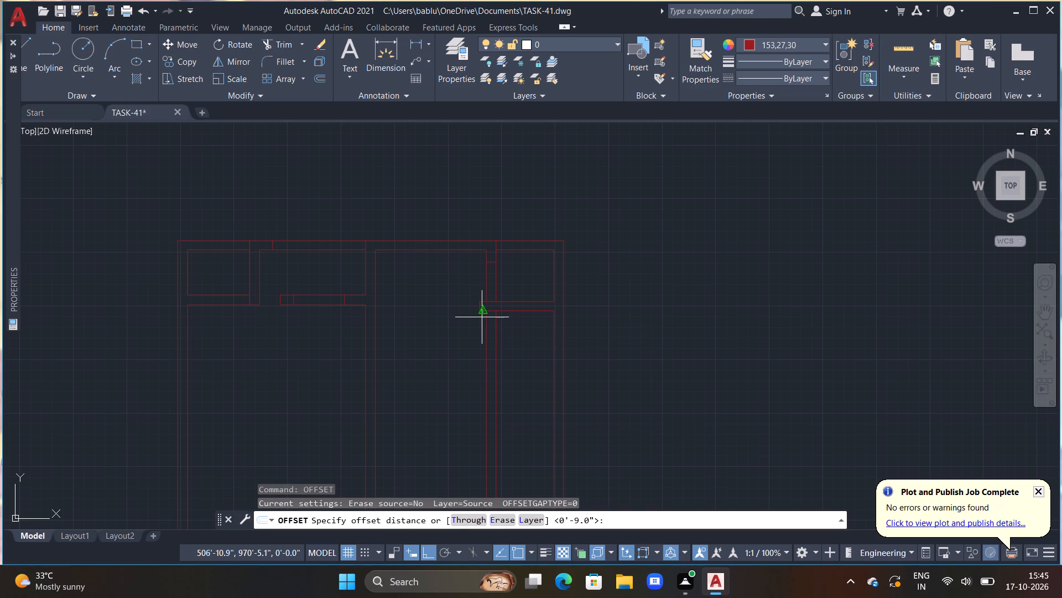
{"action": "type", "text": "10'4\""}
{"action": "key", "text": "Return"}
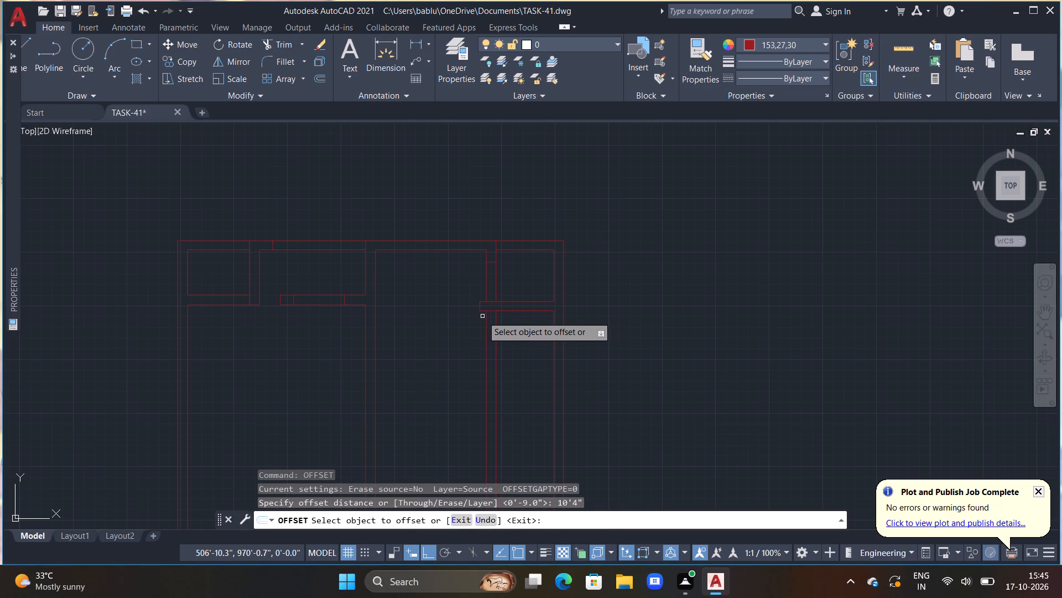
{"action": "left_click_drag", "start_coordinate": [436, 251], "coordinate": [436, 271]}
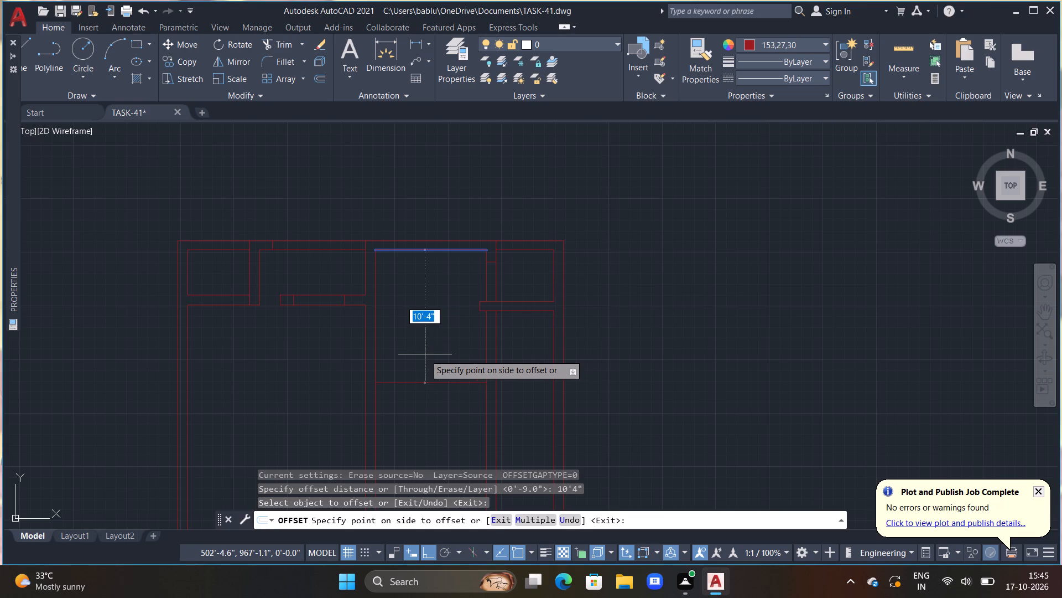
{"action": "left_click", "coordinate": [427, 379]}
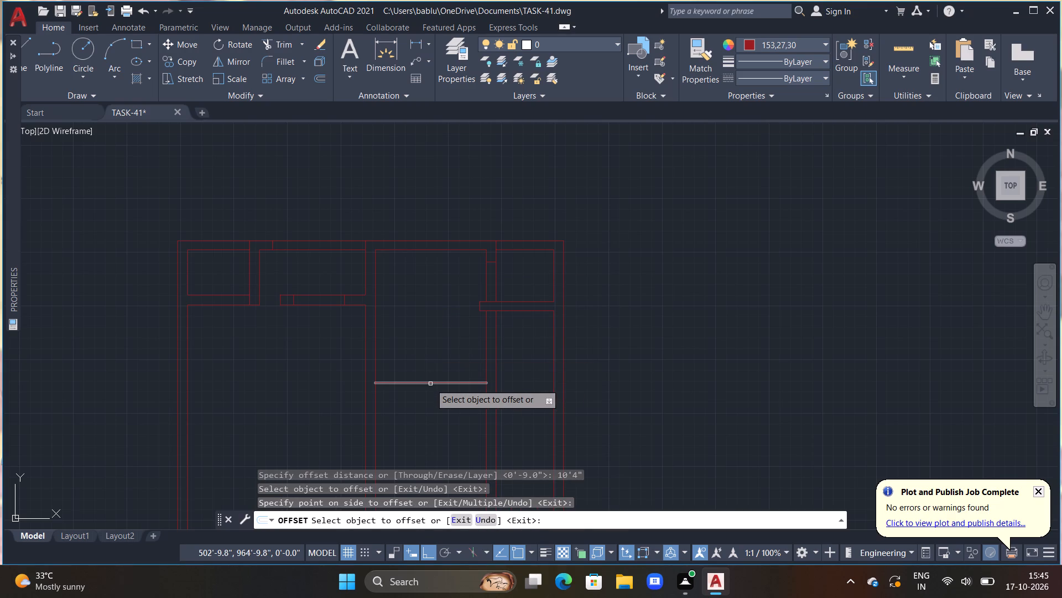
{"action": "left_click", "coordinate": [430, 384]}
{"action": "type", "text": "9\""}
{"action": "key", "text": "Return"}
{"action": "key", "text": "Escape"}
{"action": "key", "text": "Escape"}
{"action": "key", "text": "Escape"}
{"action": "key", "text": "Escape"}
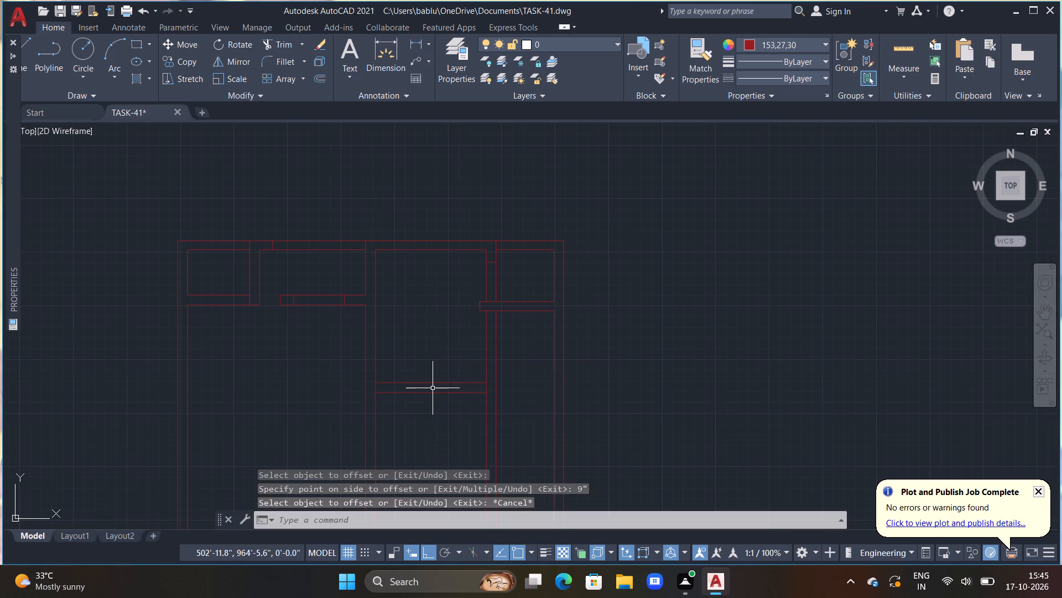
Extend both new horizontal lines to the outer right wall line, and the lower one to the second partition's left line.
{"action": "type", "text": "EX"}
{"action": "key", "text": "space"}
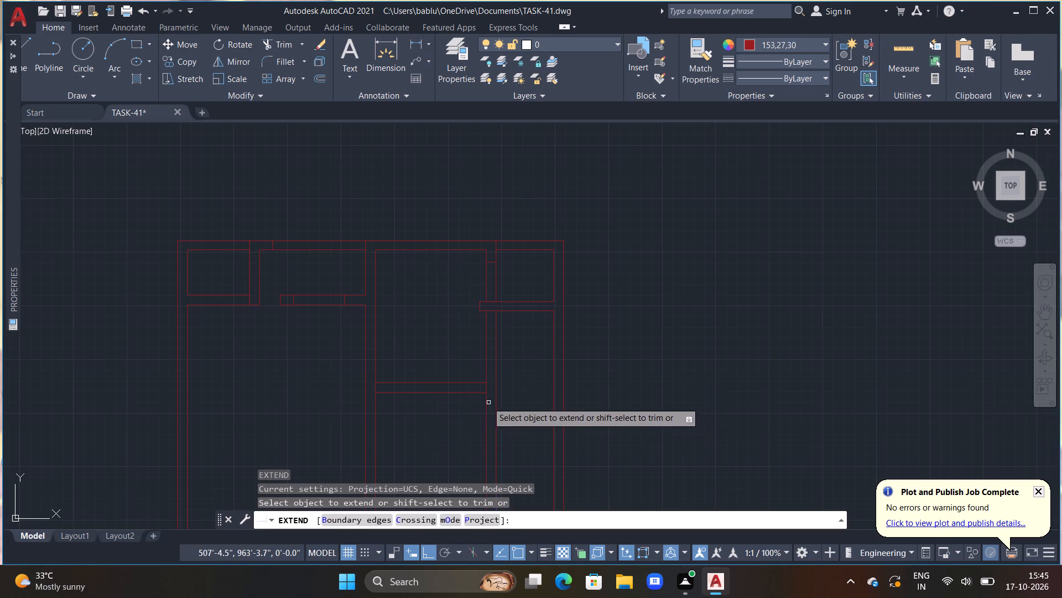
{"action": "left_click", "coordinate": [480, 395]}
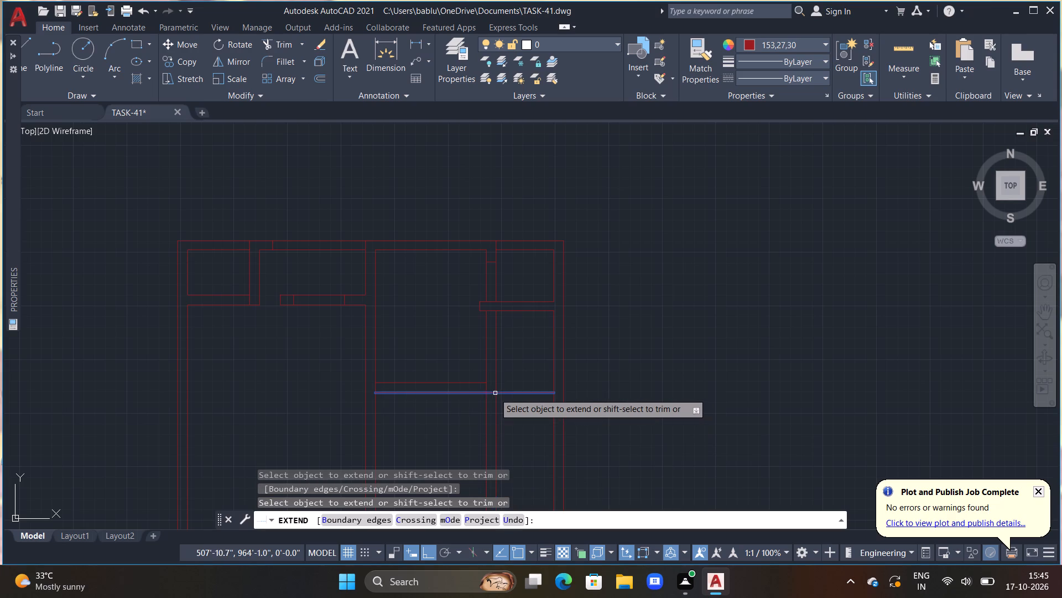
{"action": "left_click", "coordinate": [486, 394]}
{"action": "left_click", "coordinate": [520, 394]}
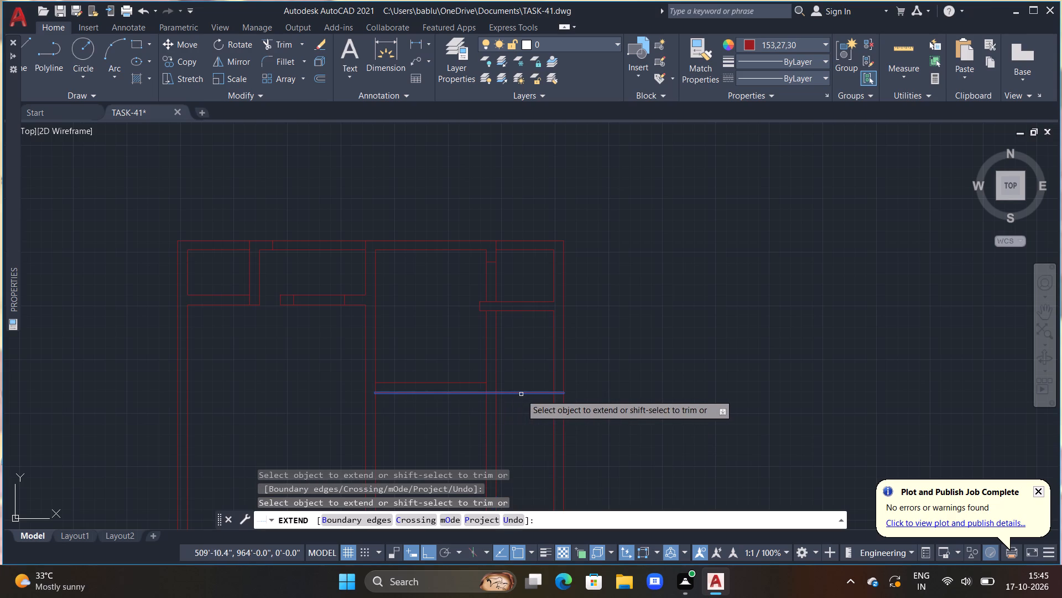
{"action": "left_click", "coordinate": [480, 384]}
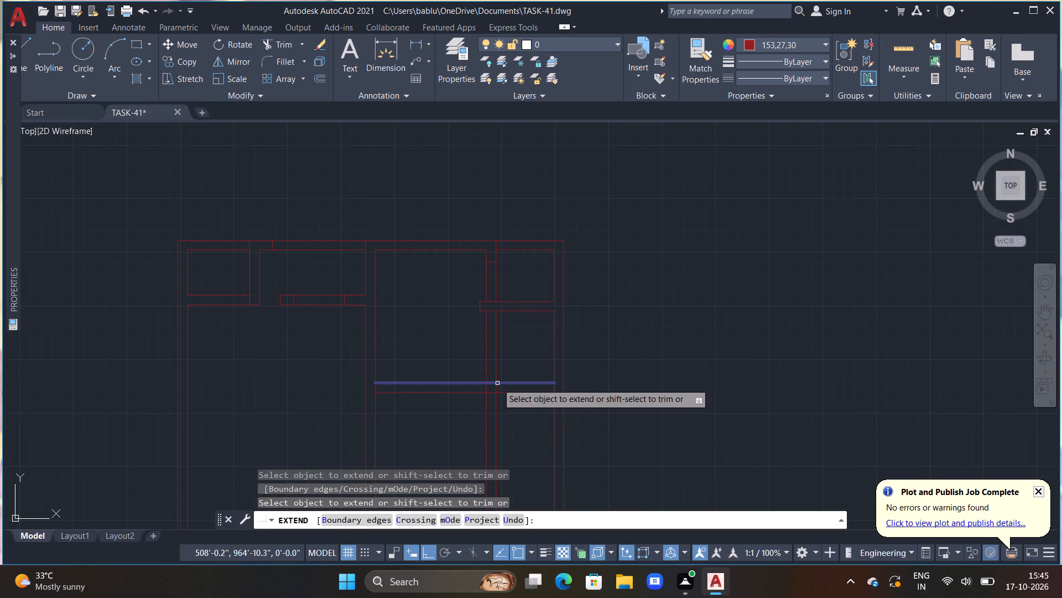
{"action": "left_click", "coordinate": [497, 383]}
{"action": "left_click", "coordinate": [520, 384]}
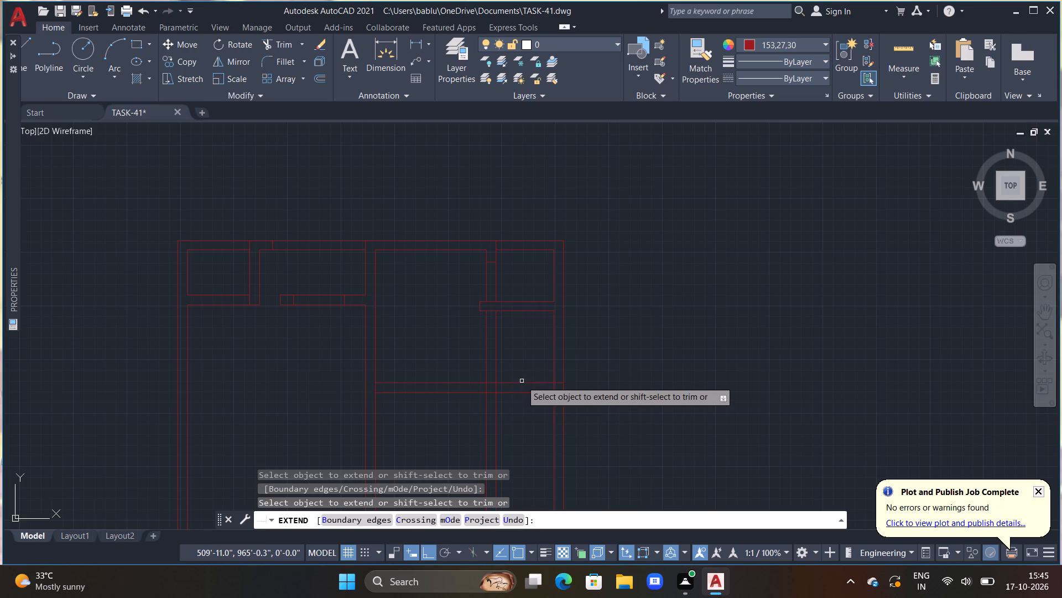
{"action": "left_click", "coordinate": [419, 394]}
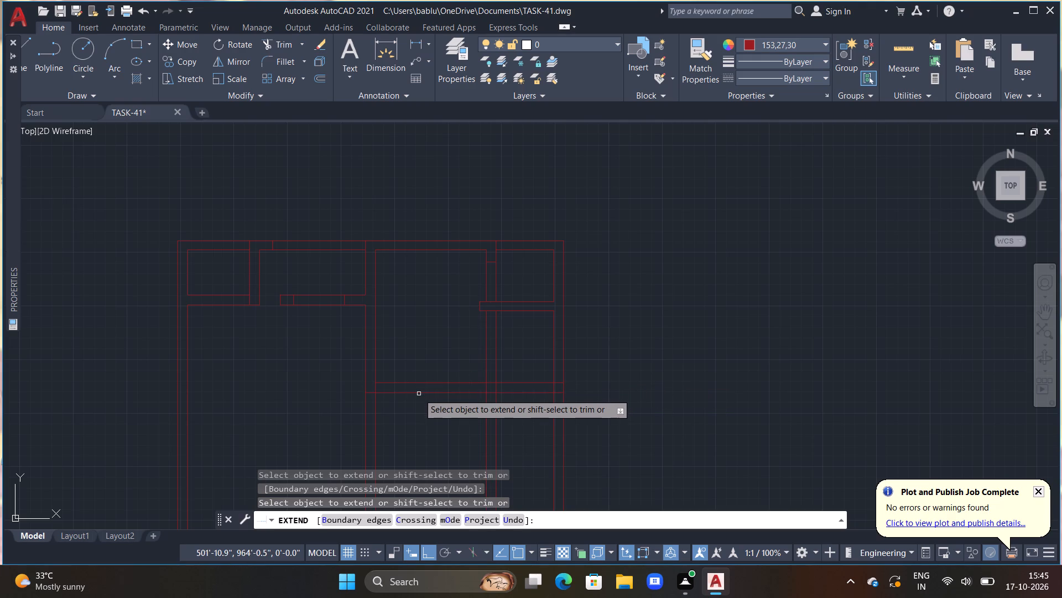
{"action": "key", "text": "Escape"}
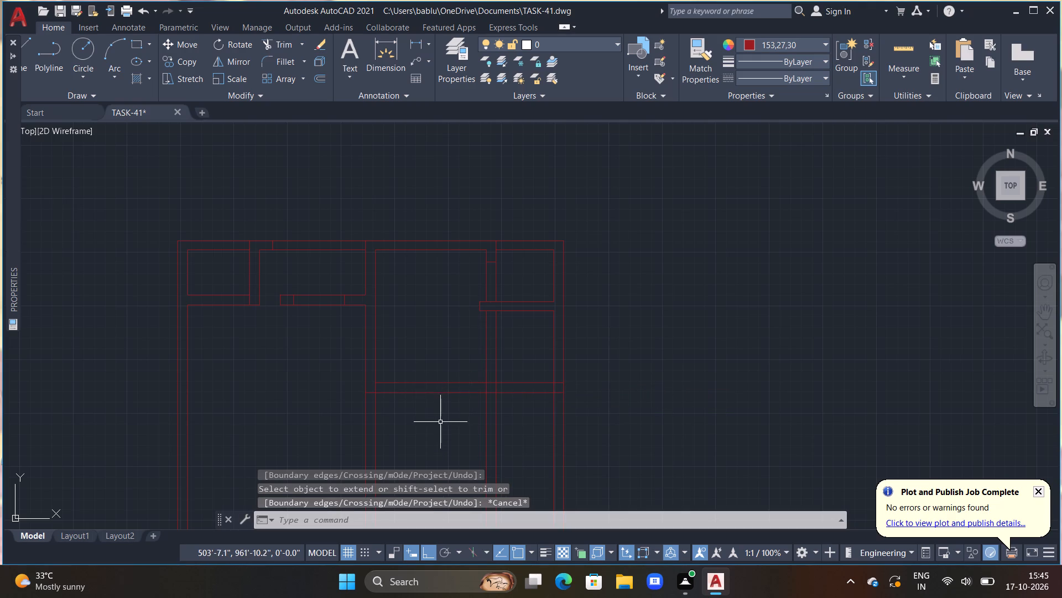
Offset the second partition's right line 3'6" to the right to mark an opening.
{"action": "scroll", "coordinate": [439, 419], "scroll_direction": "up", "scroll_amount": 1}
{"action": "middle_click_drag", "start_coordinate": [400, 403], "coordinate": [471, 408]}
{"action": "key", "text": "Escape"}
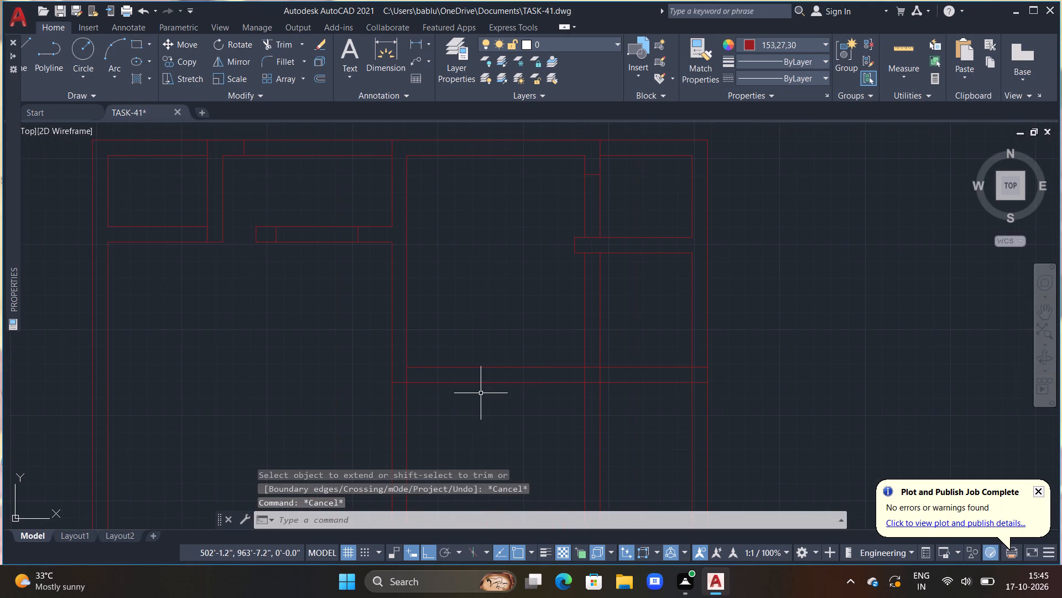
{"action": "key", "text": "o"}
{"action": "type", "text": "FF 3'6\""}
{"action": "key", "text": "Return"}
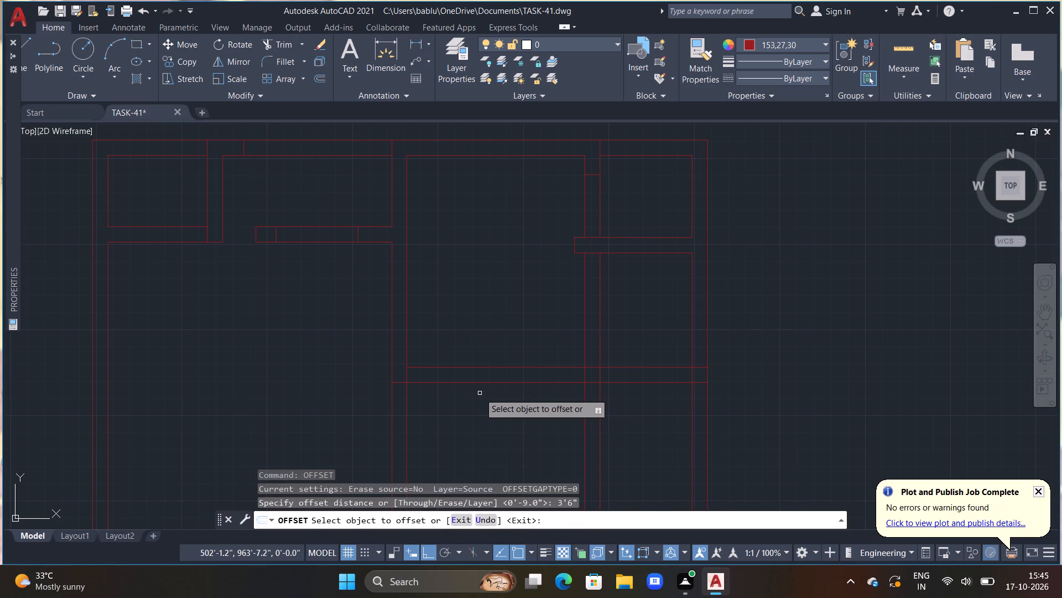
{"action": "left_click", "coordinate": [409, 372]}
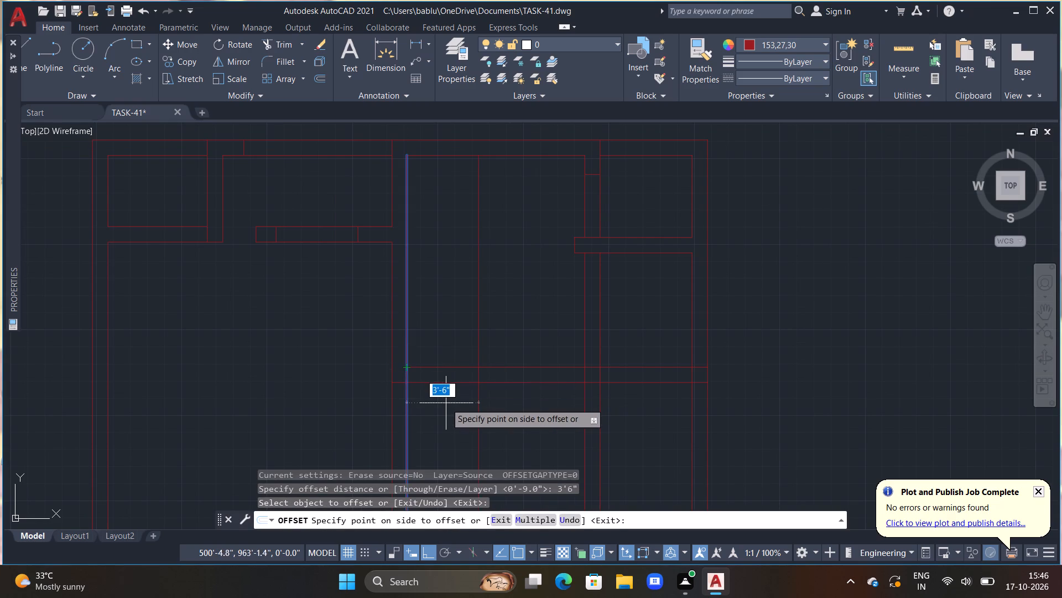
{"action": "left_click", "coordinate": [449, 405]}
{"action": "key", "text": "Escape"}
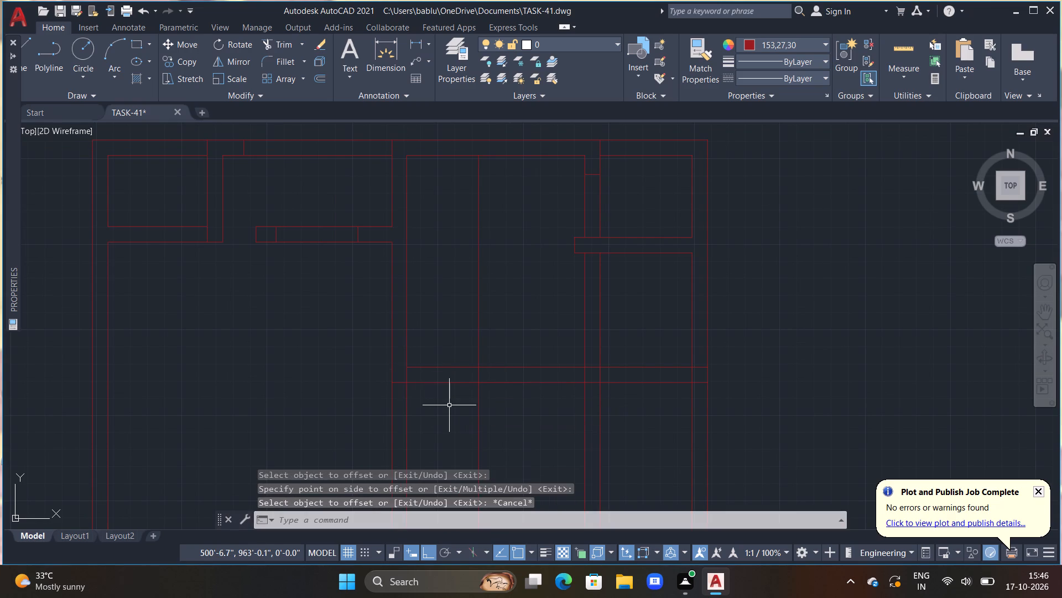
Trim the horizontal pair across the marked opening and the marking line above and below it, keeping its end cap.
{"action": "key", "text": "t"}
{"action": "type", "text": "R"}
{"action": "key", "text": "space"}
{"action": "left_click_drag", "start_coordinate": [481, 421], "coordinate": [487, 281]}
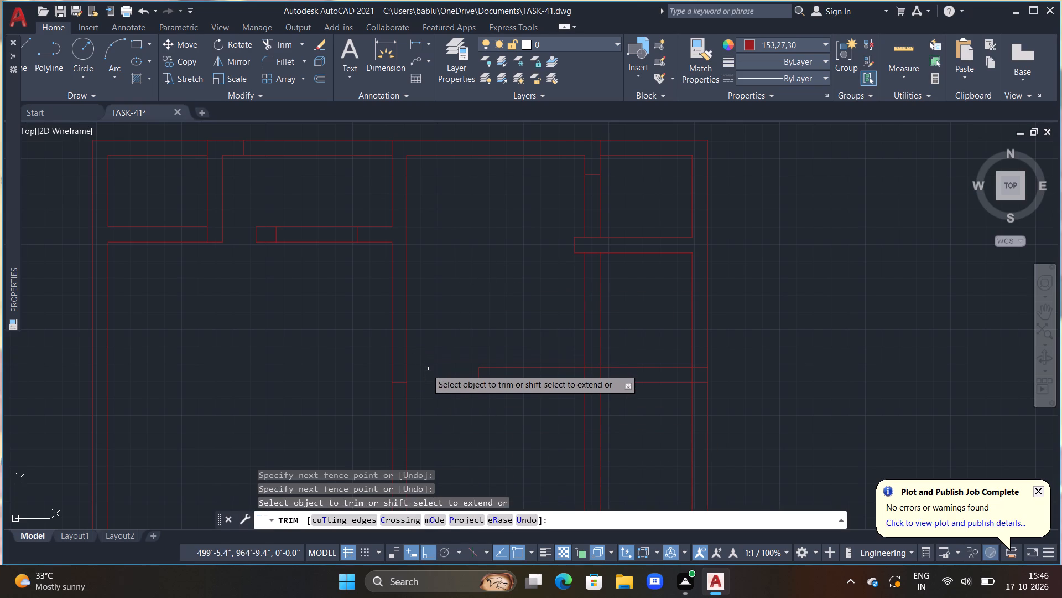
Trim away the second and third partitions below the new horizontal wall.
{"action": "scroll", "coordinate": [429, 390], "scroll_direction": "down", "scroll_amount": 2}
{"action": "middle_click_drag", "start_coordinate": [433, 398], "coordinate": [430, 350]}
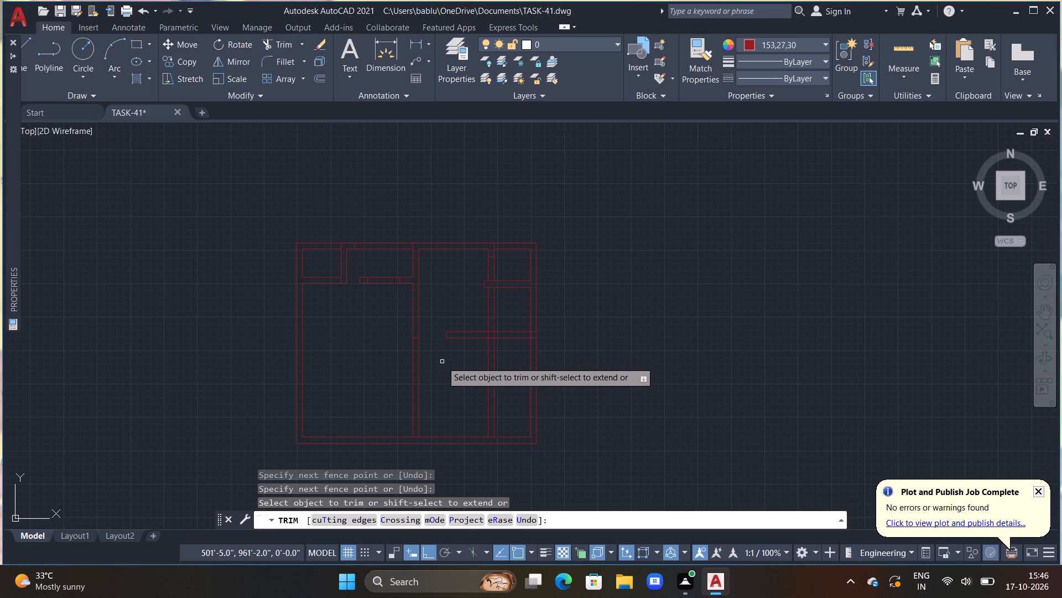
{"action": "left_click_drag", "start_coordinate": [428, 355], "coordinate": [380, 399]}
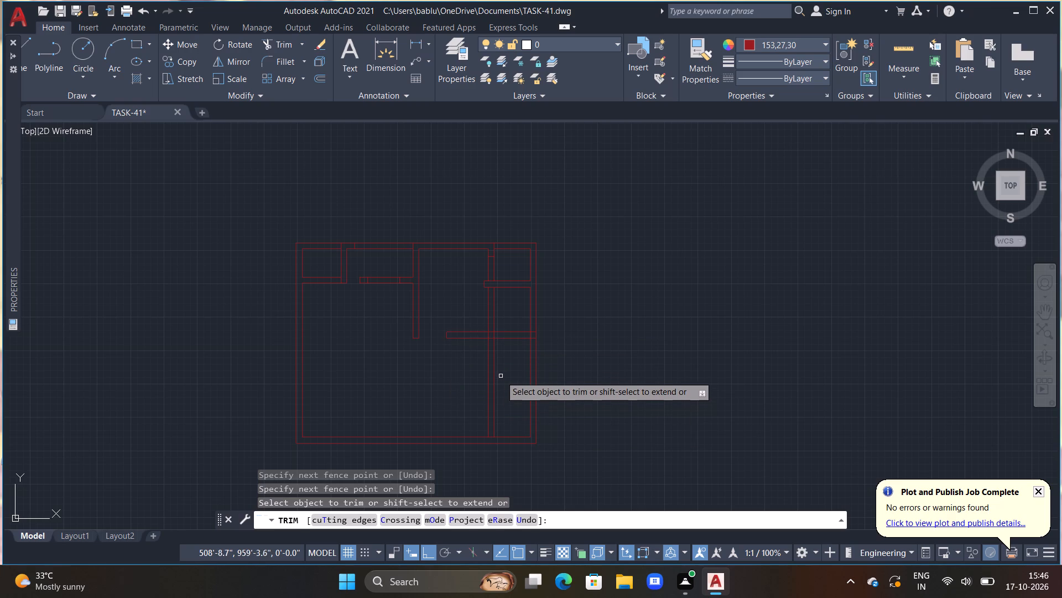
{"action": "left_click_drag", "start_coordinate": [502, 359], "coordinate": [458, 405]}
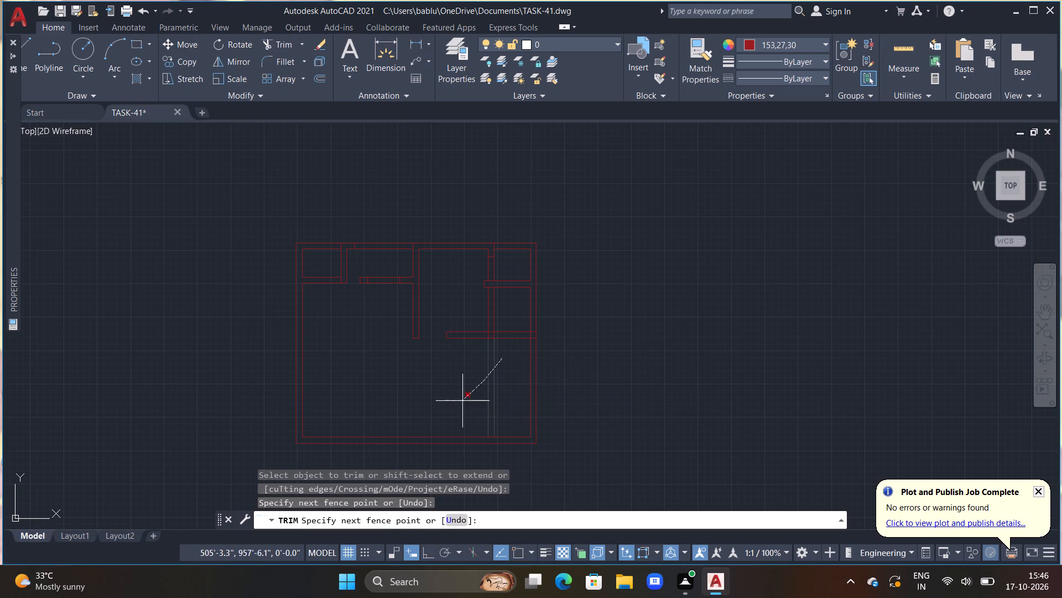
{"action": "left_click_drag", "start_coordinate": [458, 405], "coordinate": [455, 402]}
Trim the overlapping segments where the lower horizontal wall meets the third partition and the outer right wall.
{"action": "scroll", "coordinate": [483, 344], "scroll_direction": "up", "scroll_amount": 1}
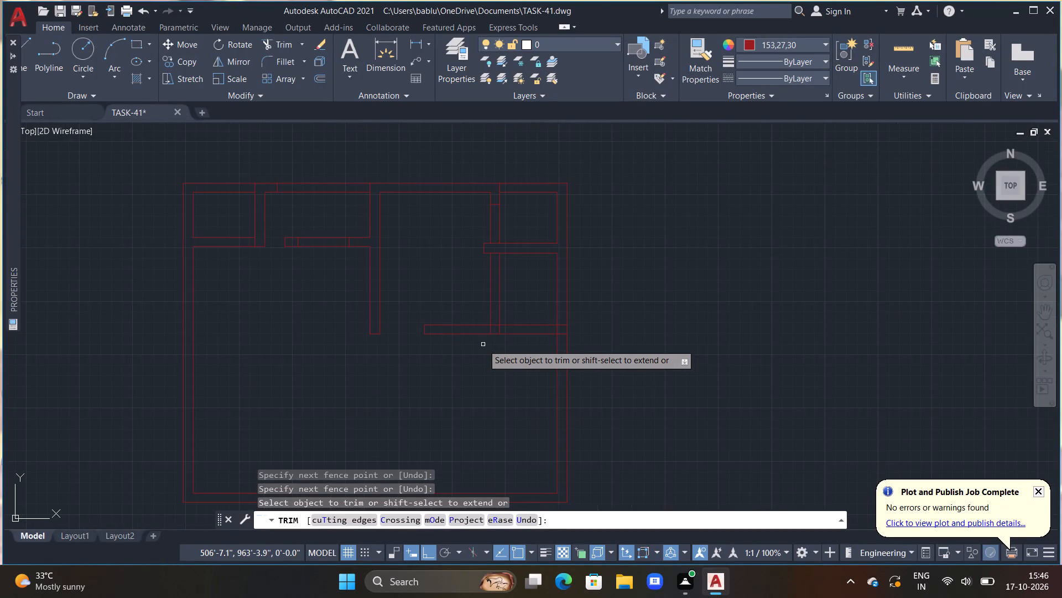
{"action": "middle_click_drag", "start_coordinate": [483, 352], "coordinate": [461, 423]}
{"action": "scroll", "coordinate": [491, 389], "scroll_direction": "up", "scroll_amount": 1}
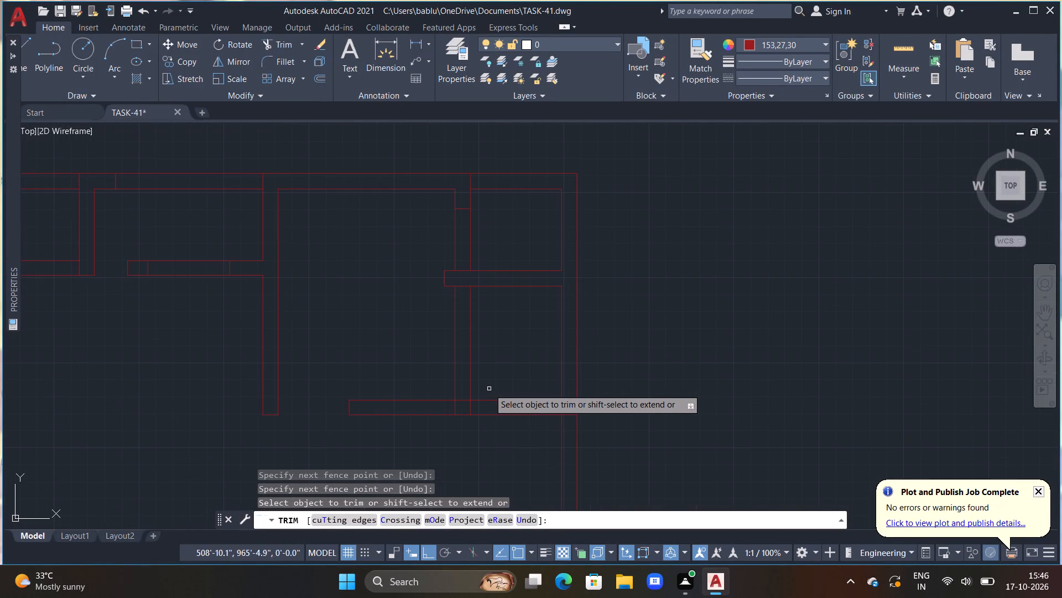
{"action": "scroll", "coordinate": [484, 394], "scroll_direction": "up", "scroll_amount": 1}
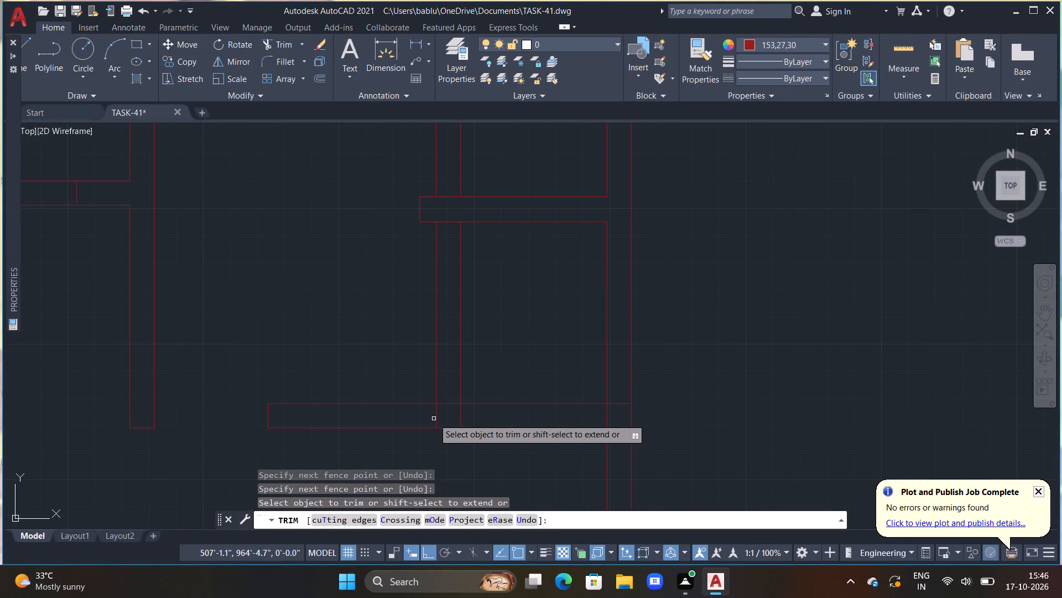
{"action": "left_click_drag", "start_coordinate": [435, 419], "coordinate": [449, 403]}
{"action": "left_click_drag", "start_coordinate": [449, 402], "coordinate": [452, 414]}
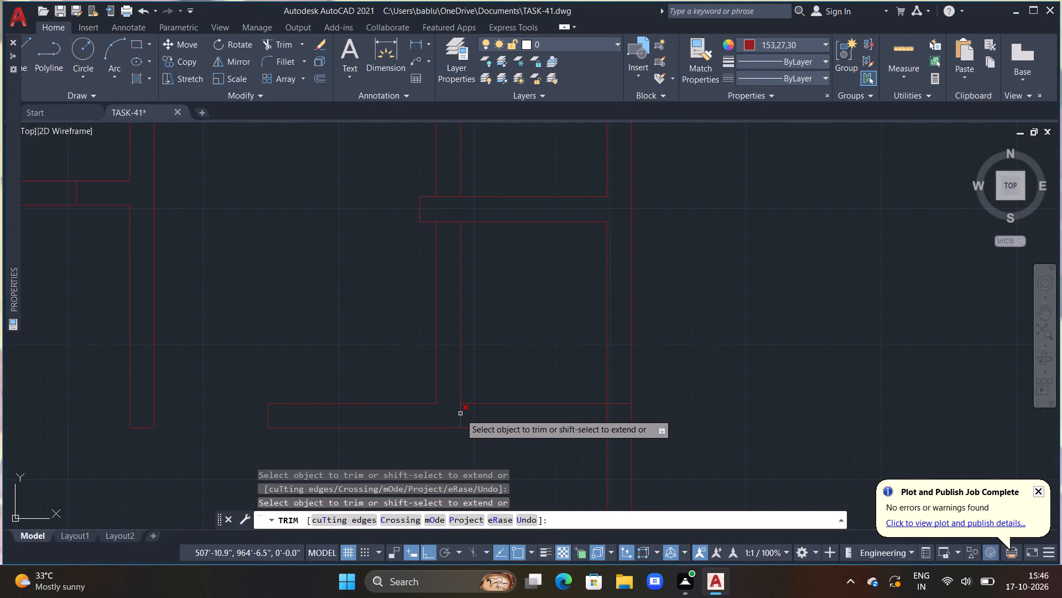
{"action": "left_click", "coordinate": [460, 414]}
{"action": "left_click", "coordinate": [605, 416]}
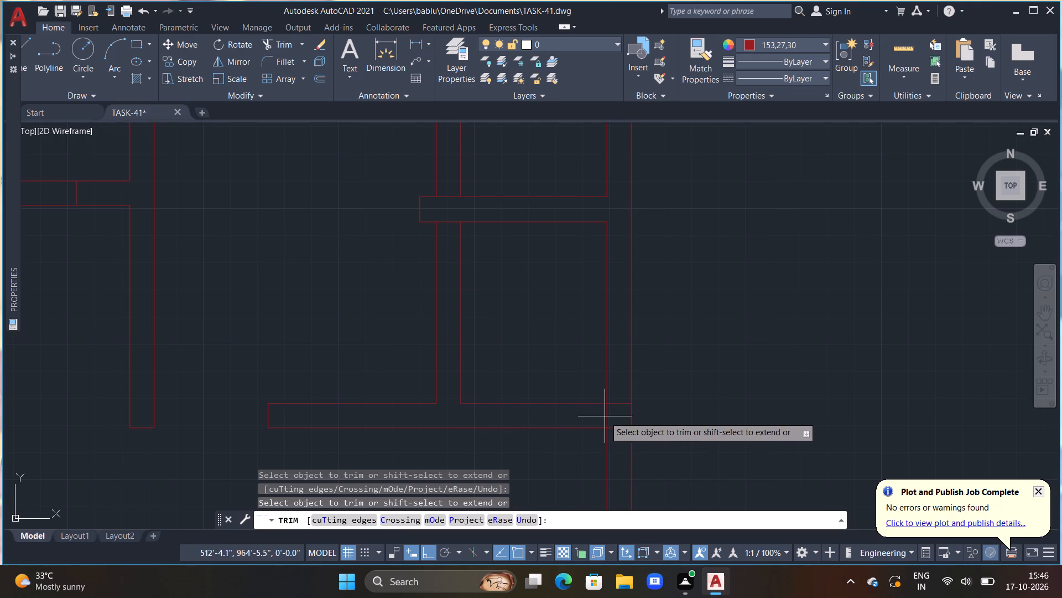
{"action": "left_click", "coordinate": [623, 397]}
Trim both lines of the third partition between its short capped stub at the top wall and the upper short horizontal wall.
{"action": "scroll", "coordinate": [640, 420], "scroll_direction": "down", "scroll_amount": 2}
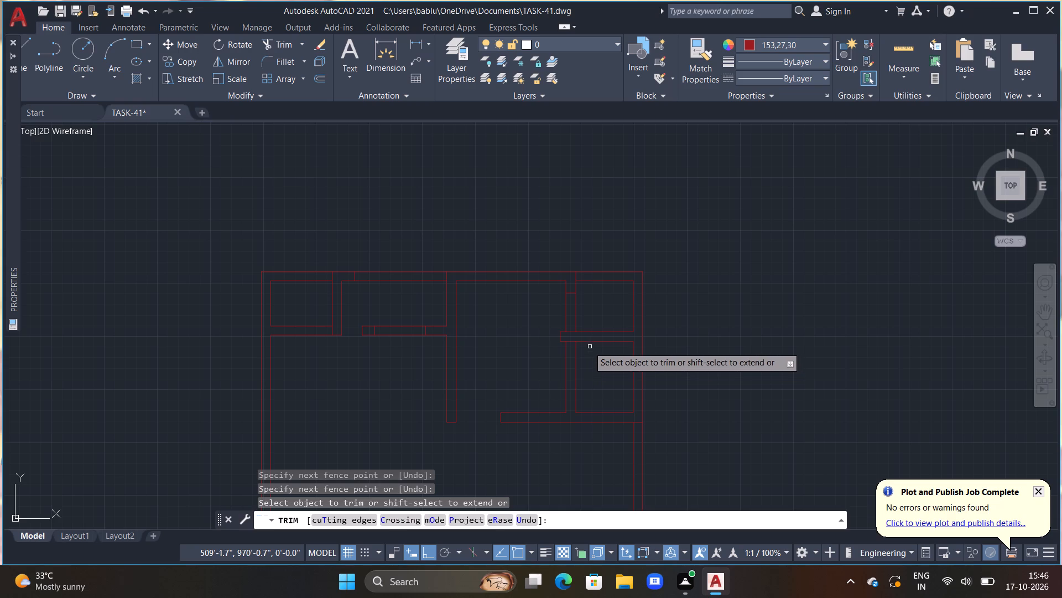
{"action": "left_click_drag", "start_coordinate": [559, 321], "coordinate": [594, 310]}
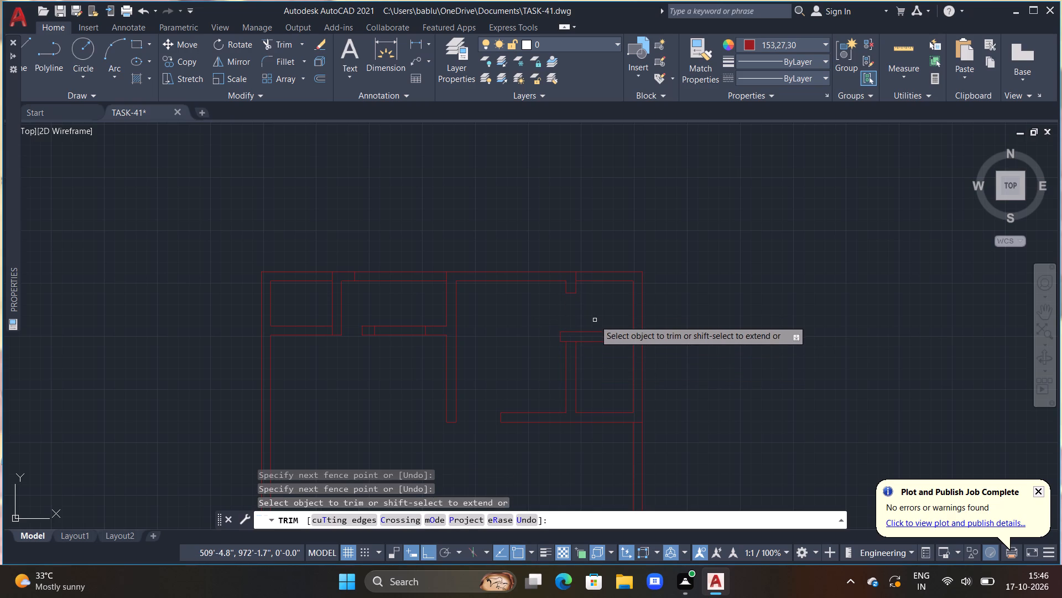
{"action": "key", "text": "Escape"}
{"action": "key", "text": "Escape"}
{"action": "key", "text": "Escape"}
{"action": "key", "text": "Escape"}
{"action": "key", "text": "Escape"}
{"action": "key", "text": "Escape"}
{"action": "key", "text": "Escape"}
{"action": "key", "text": "Escape"}
{"action": "key", "text": "Escape"}
{"action": "key", "text": "Escape"}
{"action": "key", "text": "Escape"}
{"action": "key", "text": "Escape"}
{"action": "key", "text": "Escape"}
{"action": "key", "text": "Escape"}
{"action": "key", "text": "Escape"}
{"action": "key", "text": "Escape"}
{"action": "key", "text": "Escape"}
{"action": "key", "text": "Escape"}
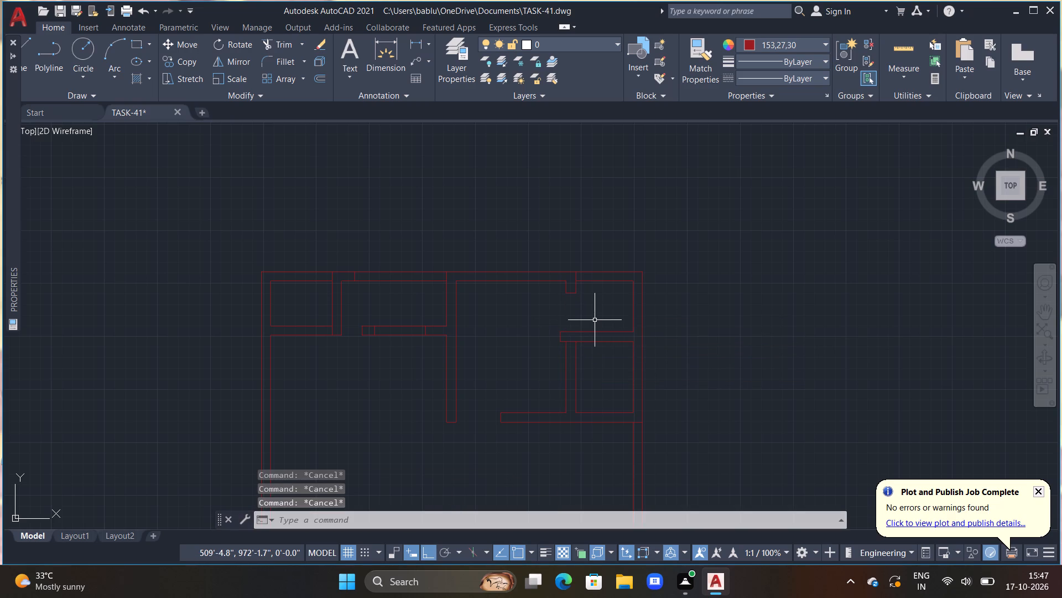
Draw a horizontal line about 2' long across the third partition's lower section, starting at its left line's midpoint.
{"action": "type", "text": "L"}
{"action": "key", "text": "space"}
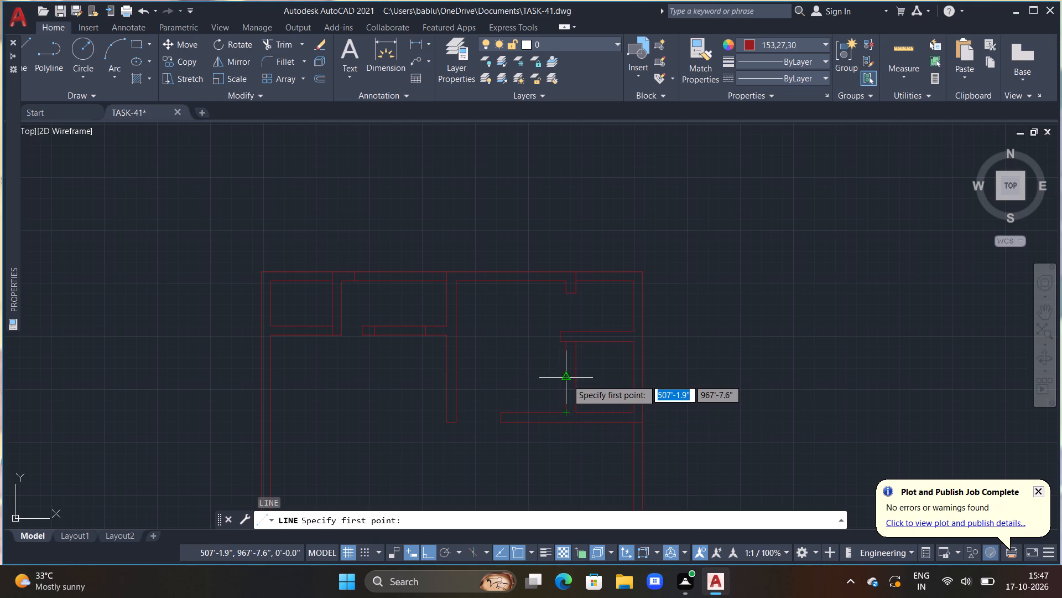
{"action": "left_click_drag", "start_coordinate": [566, 377], "coordinate": [584, 382]}
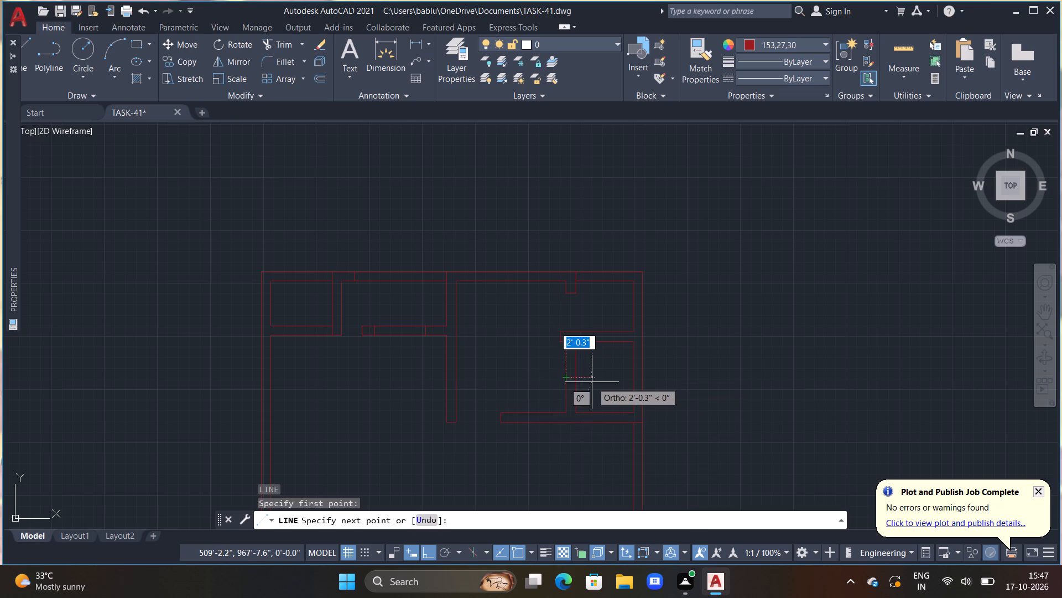
{"action": "left_click", "coordinate": [592, 382]}
{"action": "key", "text": "Escape"}
Trim the third partition above the new line up to the short horizontal wall, and trim the line's overhang past the partition.
{"action": "key", "text": "t"}
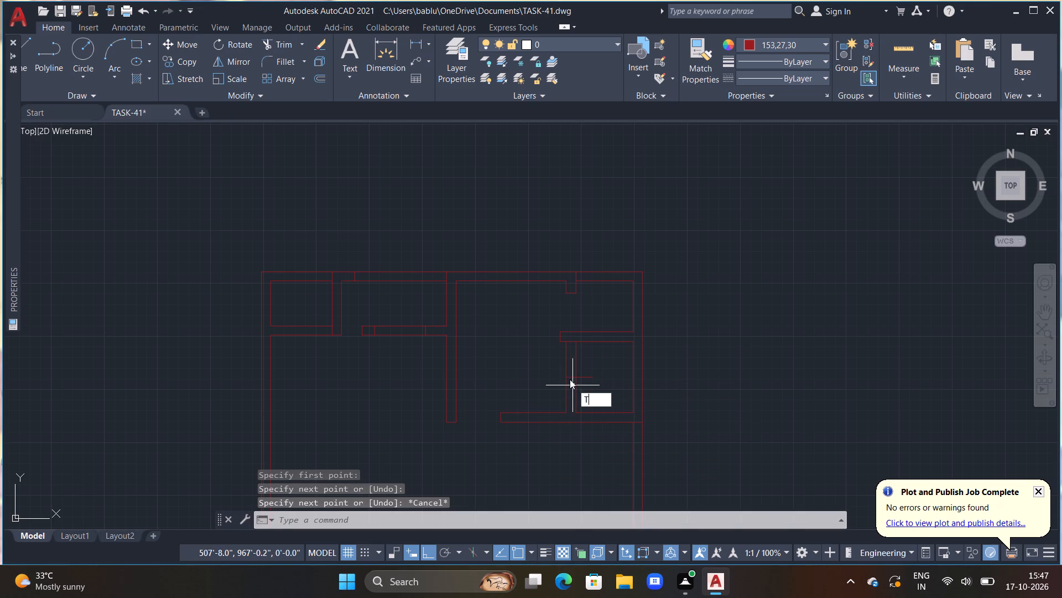
{"action": "key", "text": "r"}
{"action": "key", "text": "space"}
{"action": "left_click_drag", "start_coordinate": [584, 383], "coordinate": [554, 361]}
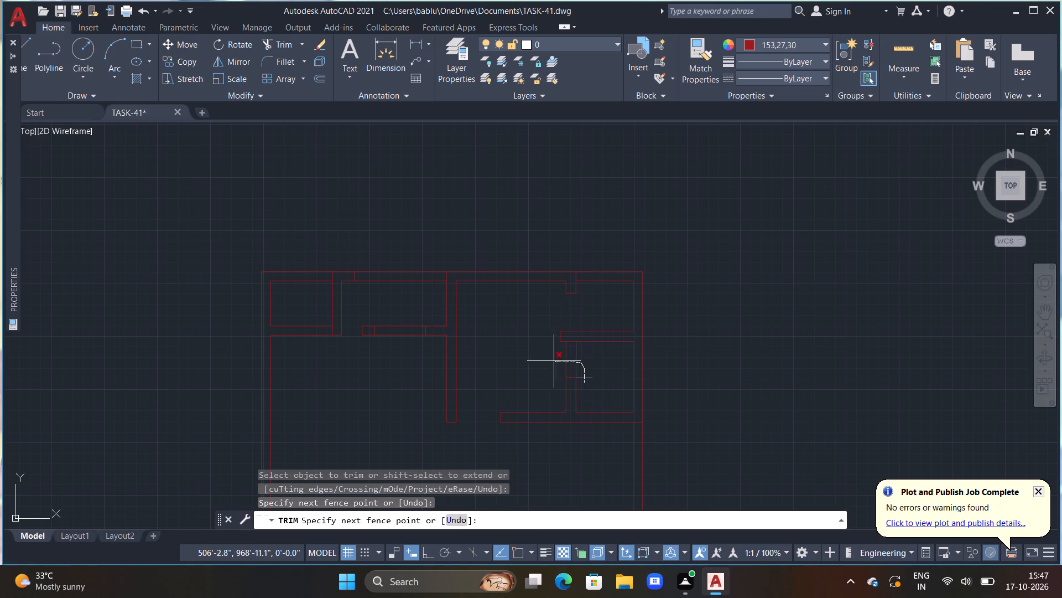
{"action": "left_click_drag", "start_coordinate": [554, 361], "coordinate": [553, 359]}
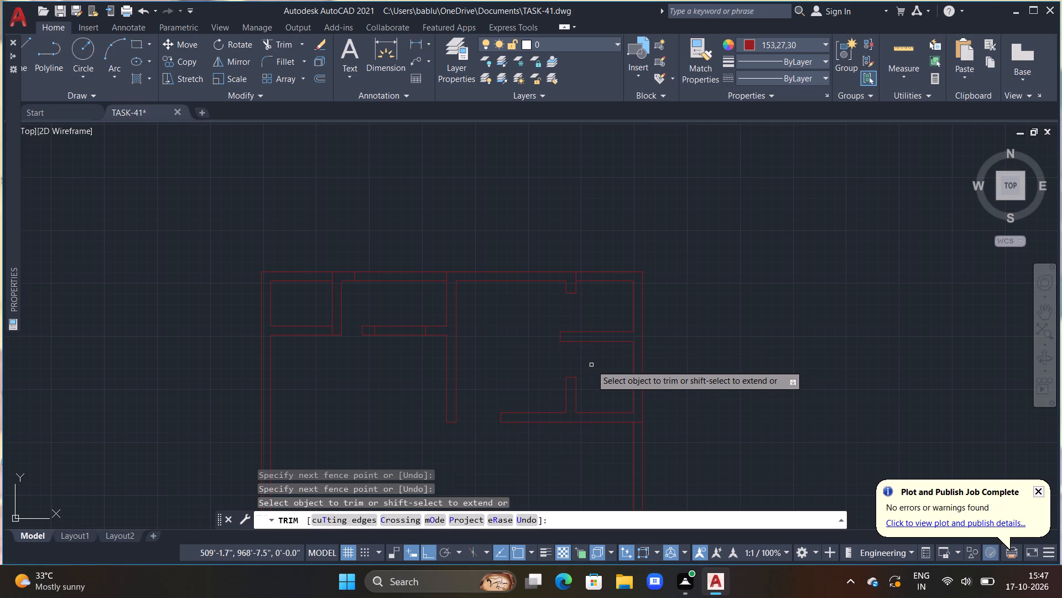
{"action": "scroll", "coordinate": [594, 383], "scroll_direction": "up", "scroll_amount": 1}
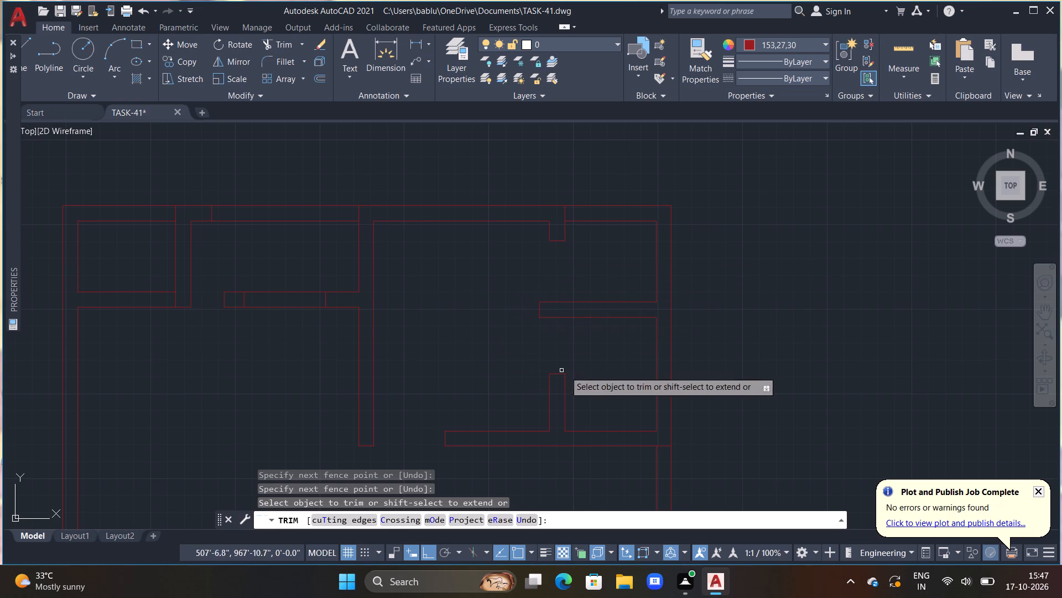
{"action": "middle_click_drag", "start_coordinate": [612, 347], "coordinate": [612, 302]}
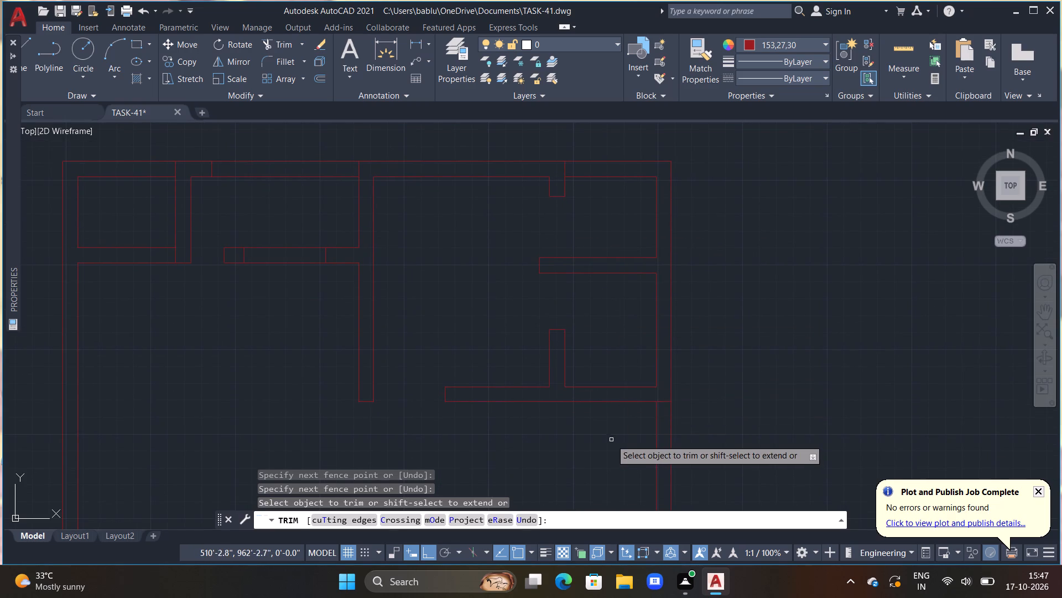
{"action": "scroll", "coordinate": [582, 441], "scroll_direction": "down", "scroll_amount": 1}
{"action": "middle_click_drag", "start_coordinate": [558, 452], "coordinate": [580, 375]}
{"action": "middle_click_drag", "start_coordinate": [544, 401], "coordinate": [554, 349]}
{"action": "key", "text": "Escape"}
{"action": "key", "text": "Escape"}
{"action": "key", "text": "Escape"}
{"action": "key", "text": "Escape"}
{"action": "key", "text": "Escape"}
{"action": "key", "text": "Escape"}
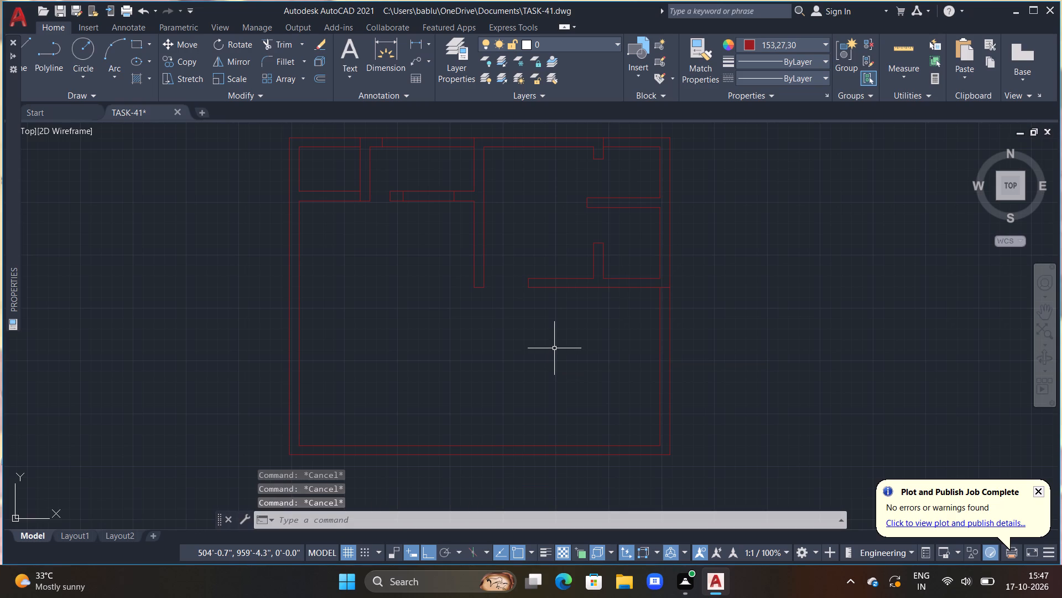
Offset the lower inner right wall line 11' to the left, and offset that new line another 9" left.
{"action": "type", "text": "OFF"}
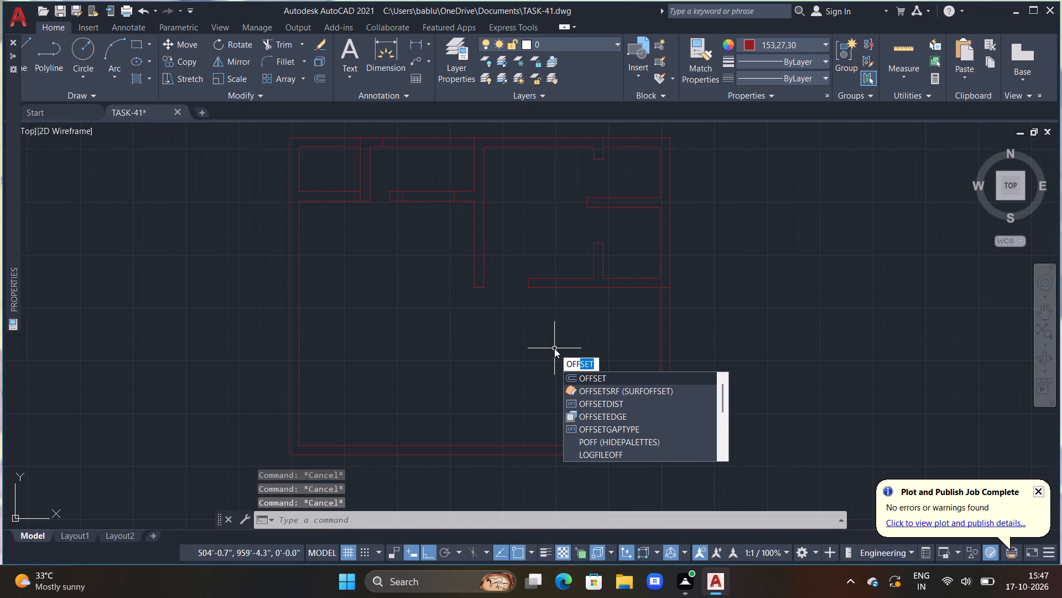
{"action": "key", "text": "space"}
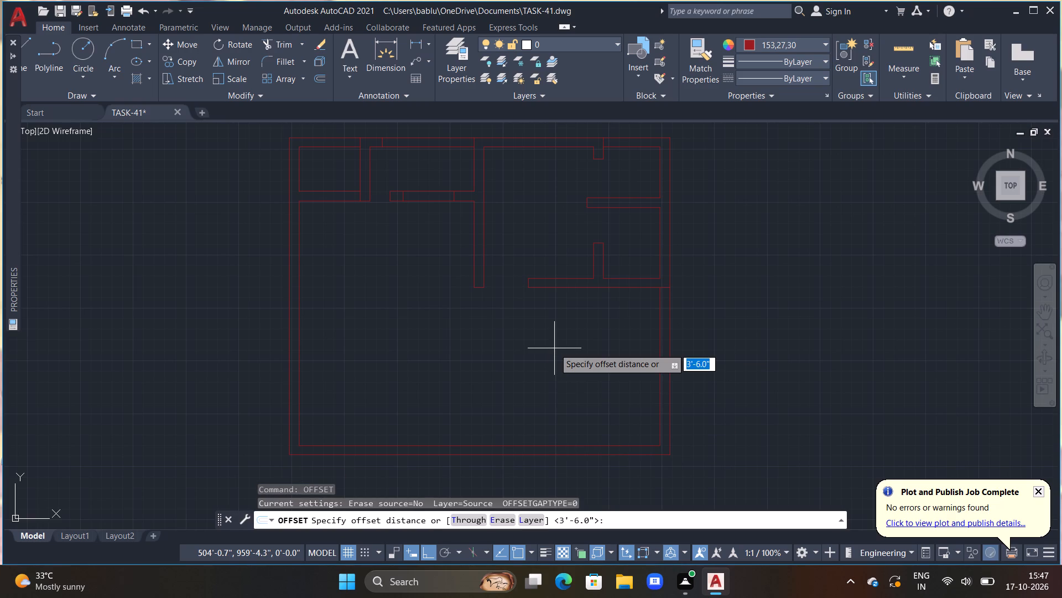
{"action": "type", "text": "11'"}
{"action": "key", "text": "Return"}
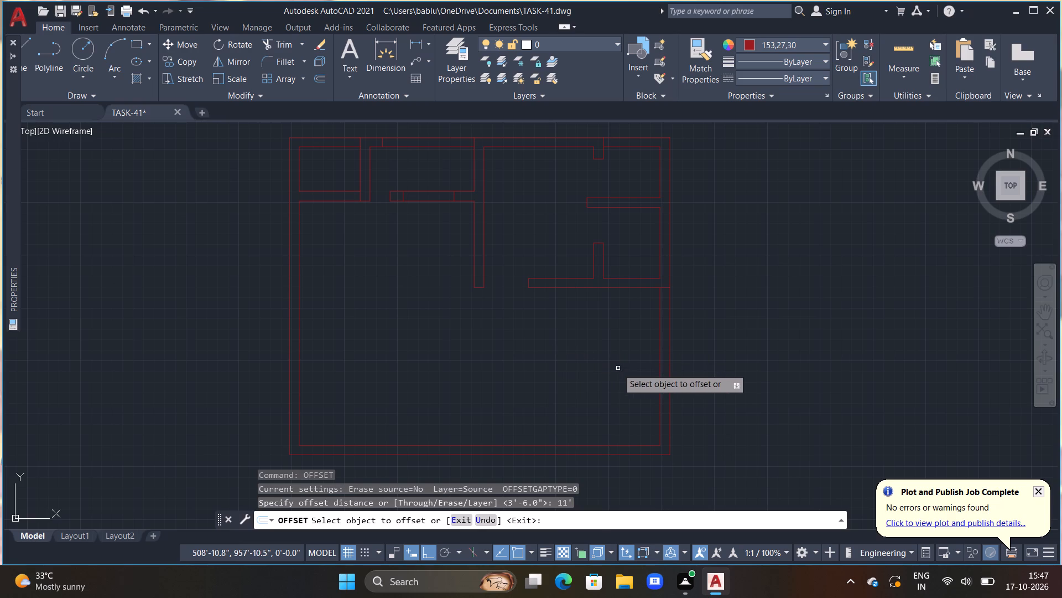
{"action": "left_click", "coordinate": [659, 397]}
{"action": "left_click", "coordinate": [579, 413]}
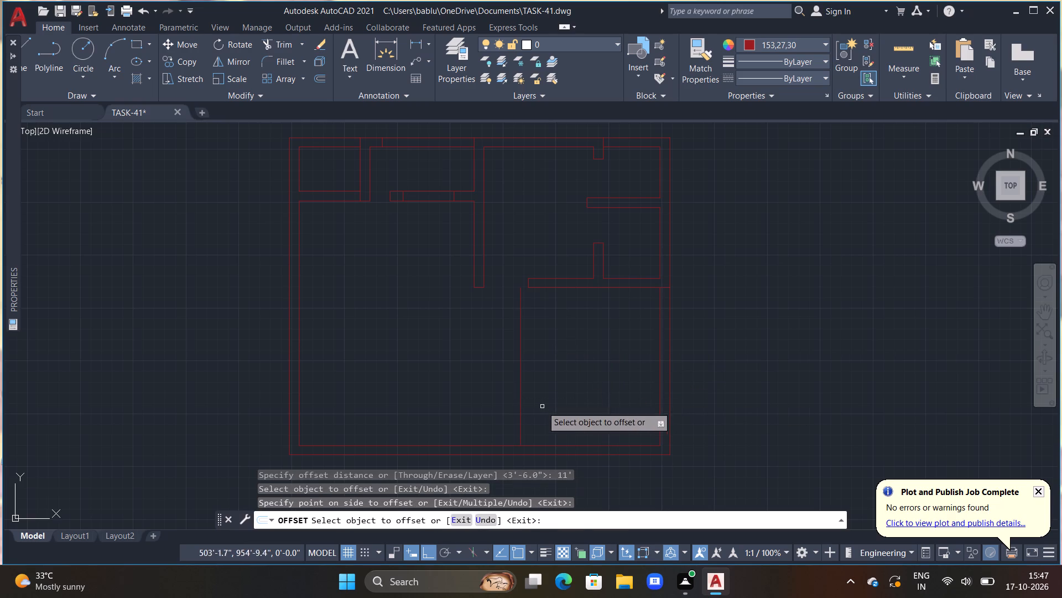
{"action": "left_click", "coordinate": [519, 389]}
{"action": "type", "text": "9\""}
{"action": "key", "text": "Return"}
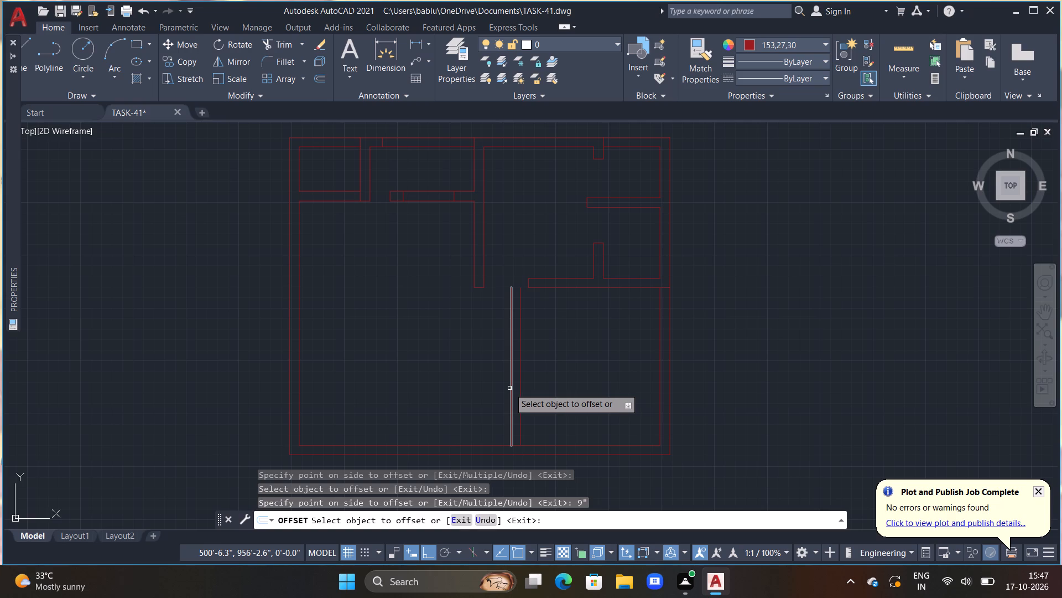
Offset the new partition's left line 4' to the left, and offset the resulting line 9" back to the right.
{"action": "left_click_drag", "start_coordinate": [509, 387], "coordinate": [501, 384]}
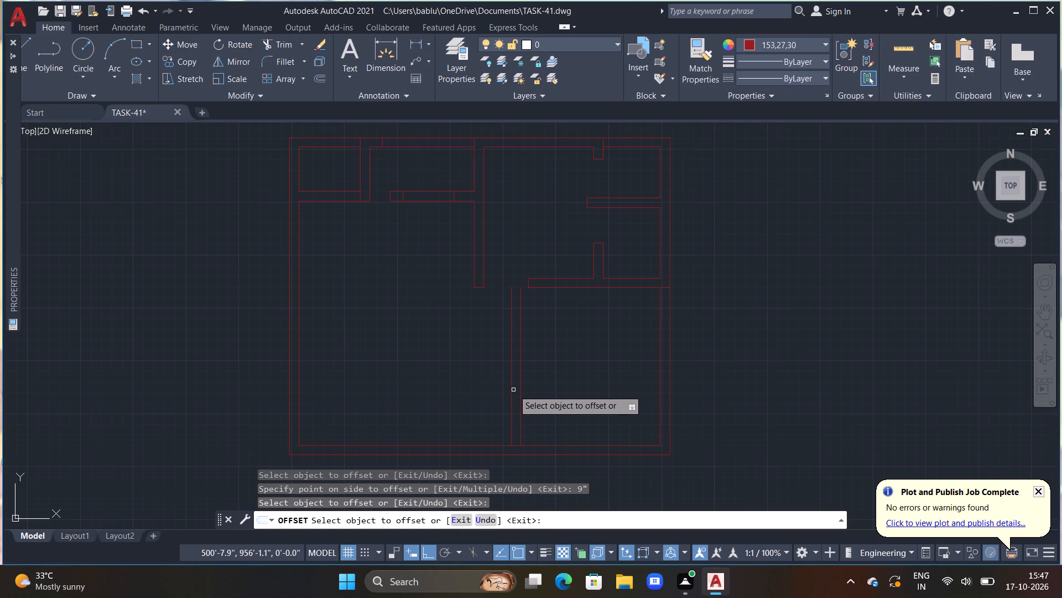
{"action": "left_click_drag", "start_coordinate": [510, 386], "coordinate": [478, 388]}
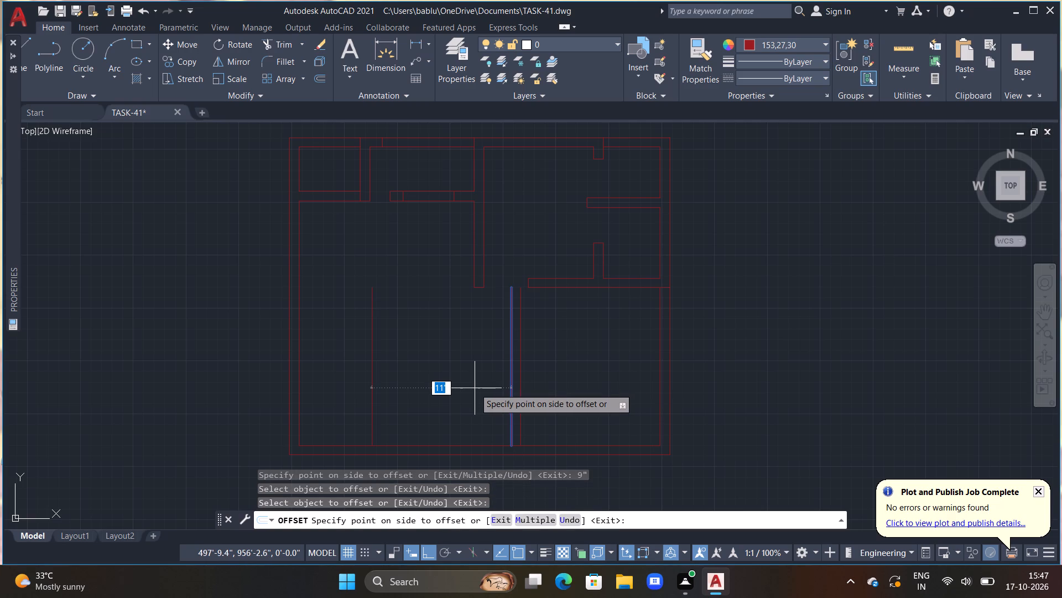
{"action": "type", "text": "4'"}
{"action": "key", "text": "Return"}
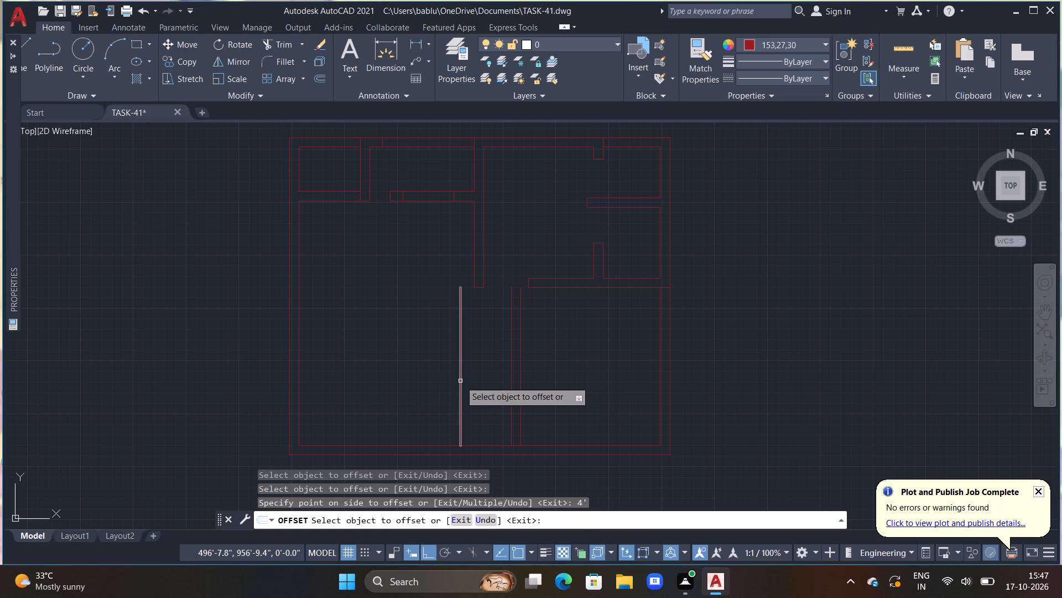
{"action": "left_click", "coordinate": [460, 381]}
{"action": "type", "text": "9\""}
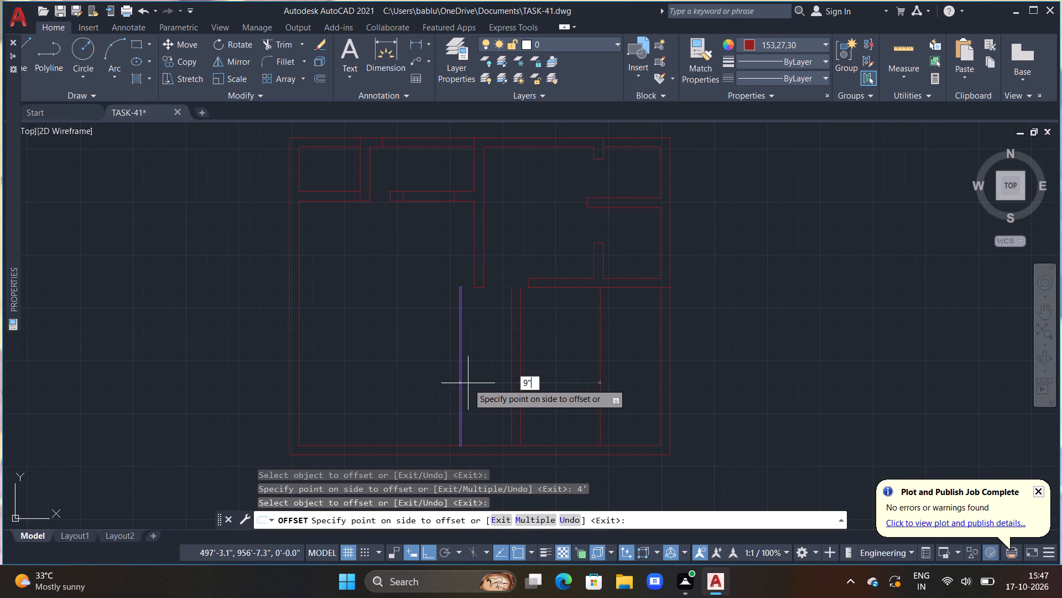
{"action": "key", "text": "Return"}
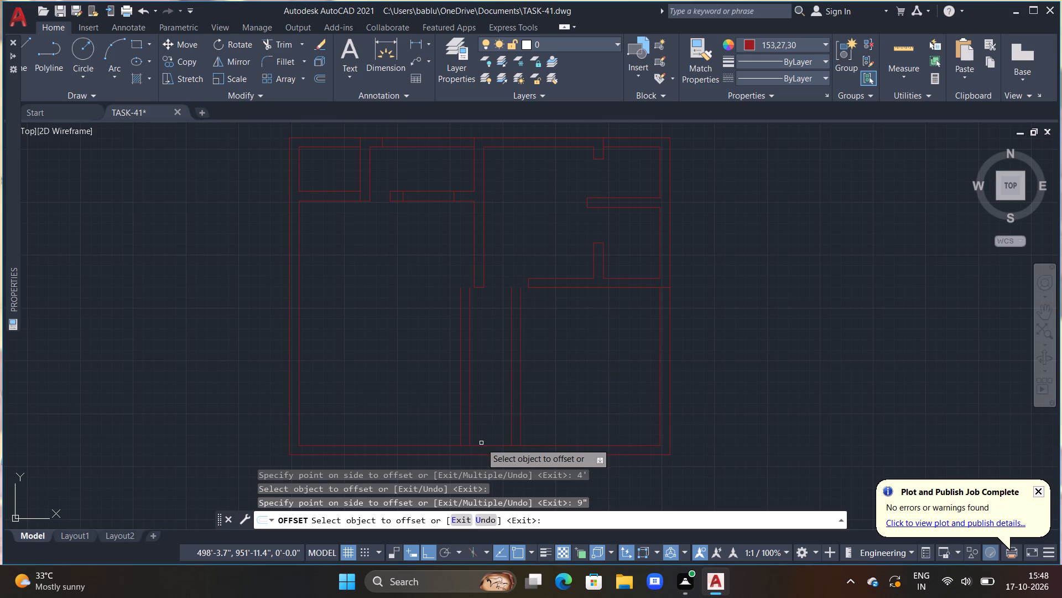
Offset the inner bottom wall line 2' upward, and offset the resulting line another 9" upward.
{"action": "left_click_drag", "start_coordinate": [482, 445], "coordinate": [483, 437]}
{"action": "key", "text": "2"}
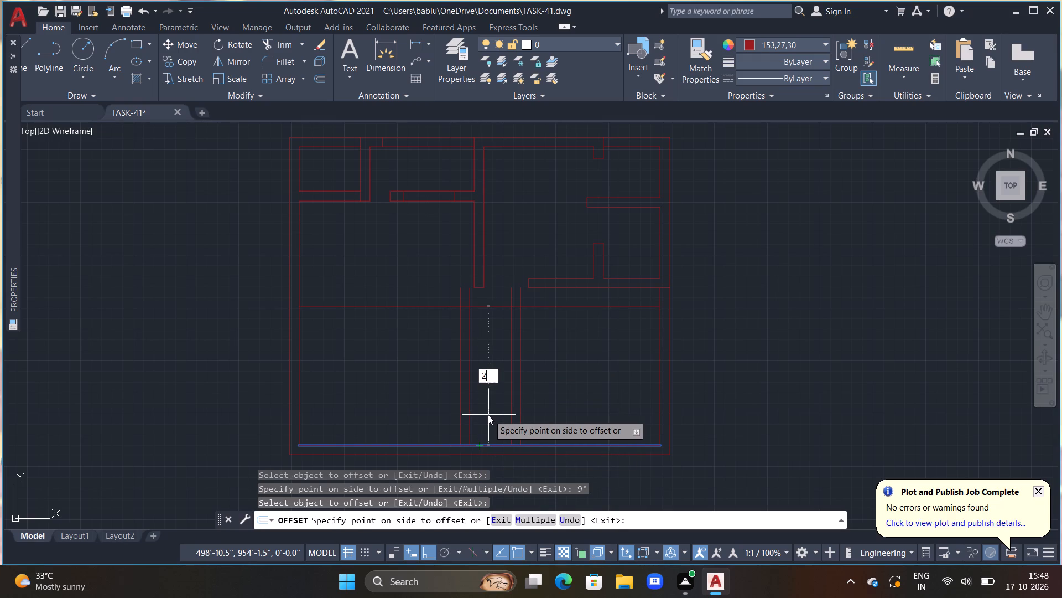
{"action": "key", "text": "apostrophe"}
{"action": "key", "text": "Return"}
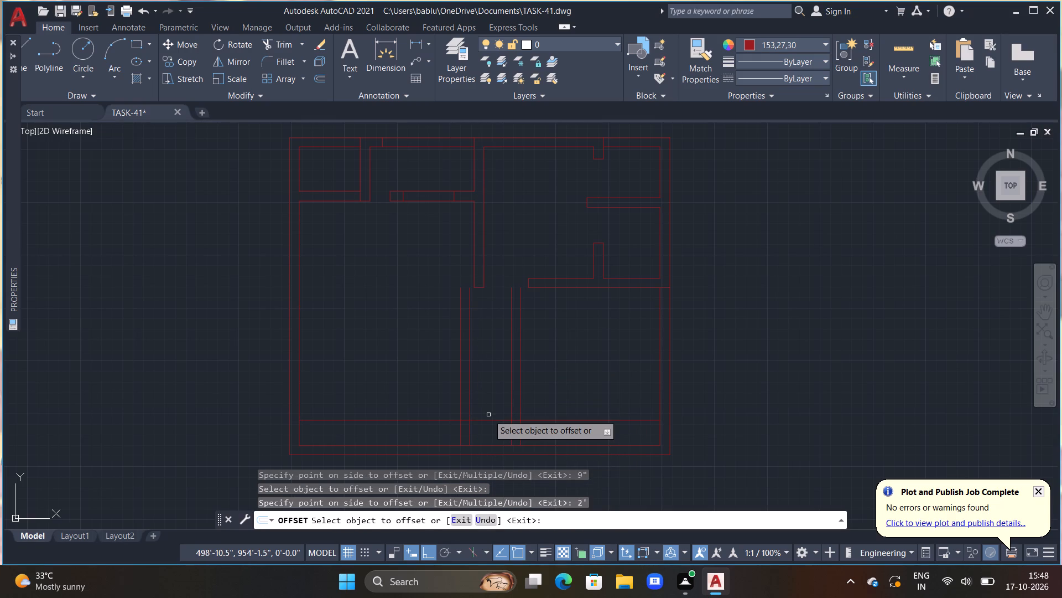
{"action": "left_click_drag", "start_coordinate": [487, 420], "coordinate": [487, 409]}
{"action": "type", "text": "9\""}
{"action": "key", "text": "Return"}
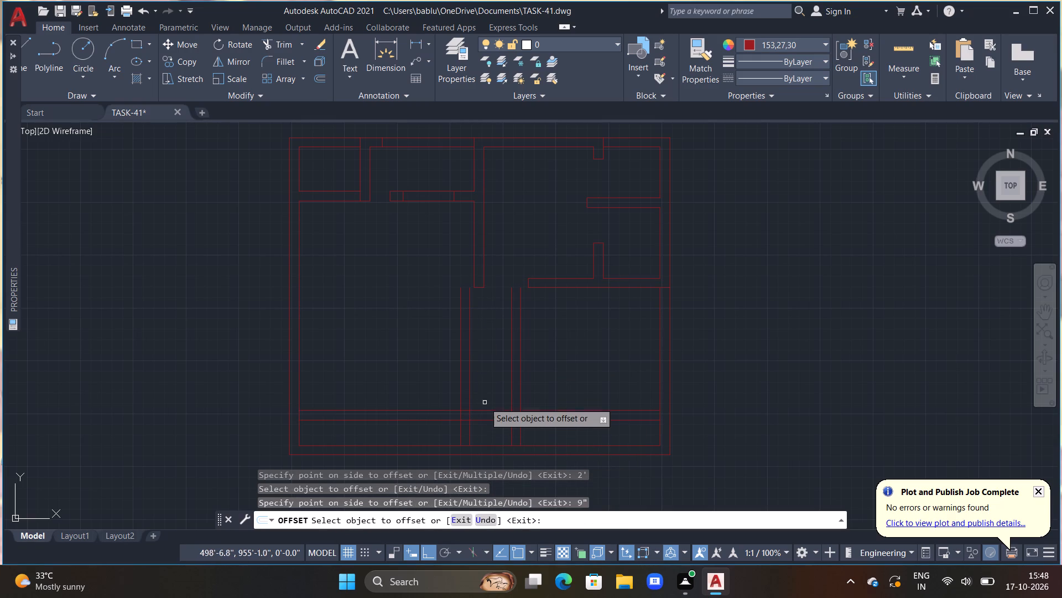
Offset the upper line of the new horizontal pair 6'9" upward, and offset the resulting line 9" downward.
{"action": "left_click_drag", "start_coordinate": [486, 412], "coordinate": [487, 398]}
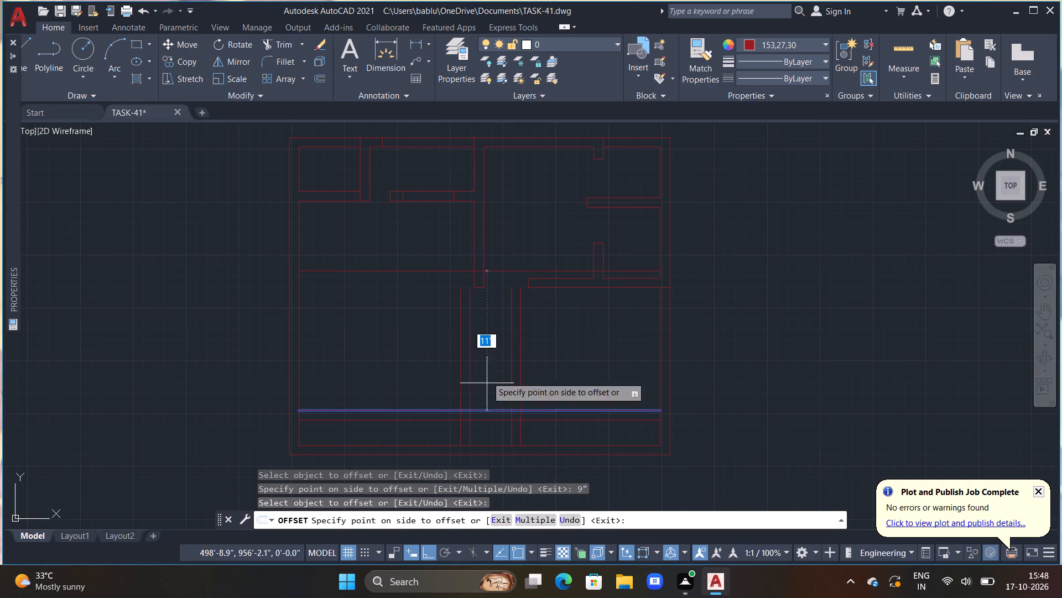
{"action": "type", "text": "6'9"}
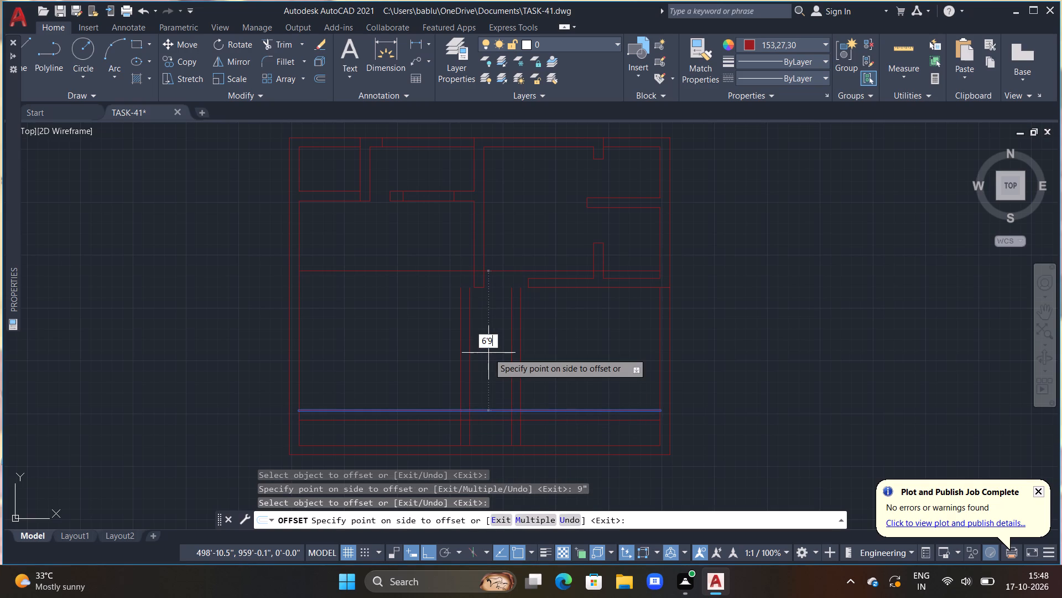
{"action": "key", "text": "shift+quotedbl"}
{"action": "key", "text": "Return"}
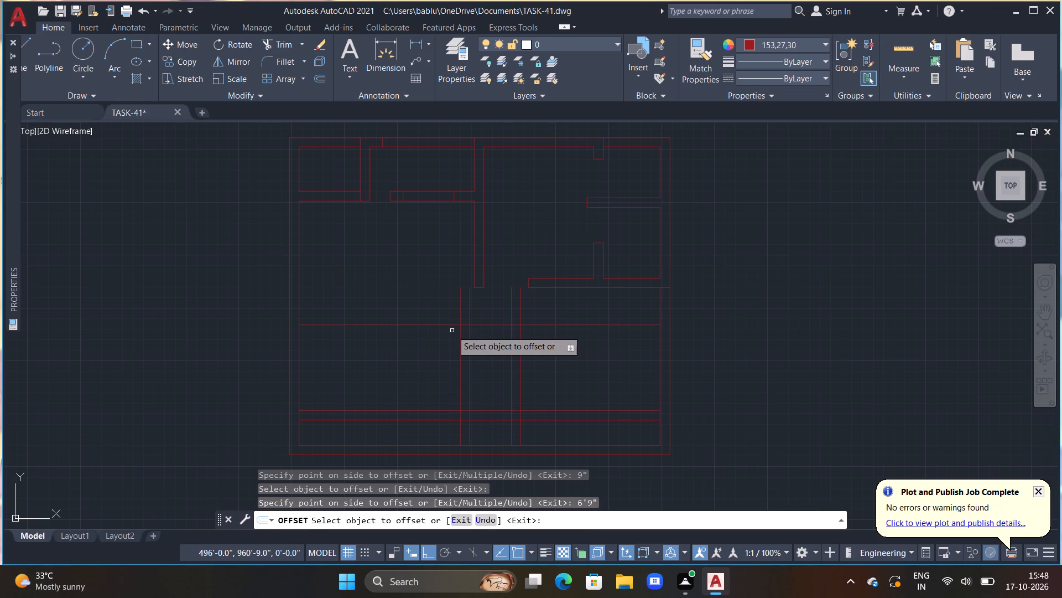
{"action": "left_click_drag", "start_coordinate": [479, 324], "coordinate": [485, 341]}
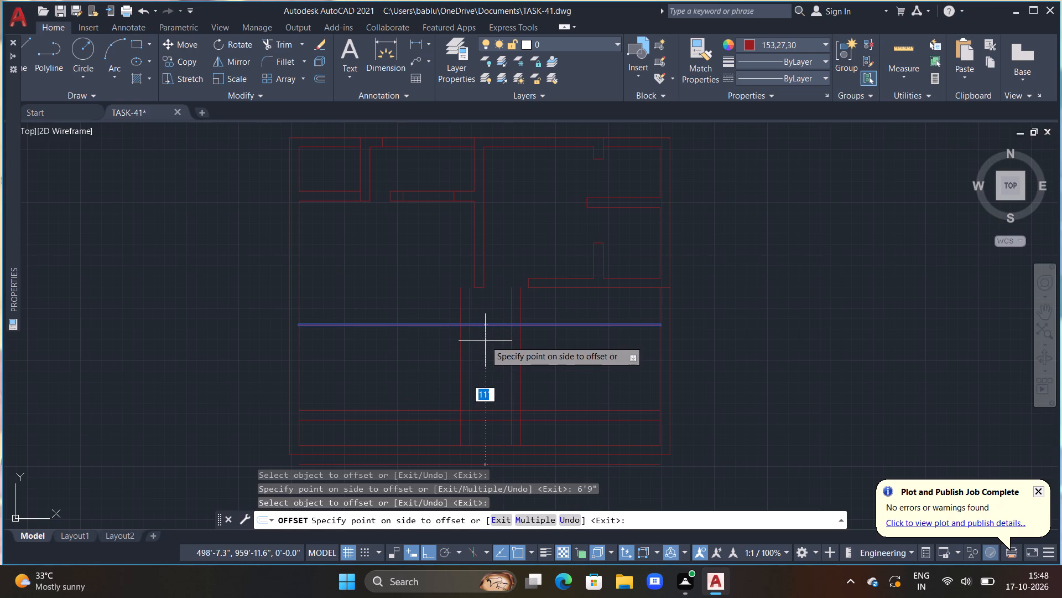
{"action": "type", "text": "9\""}
{"action": "key", "text": "Return"}
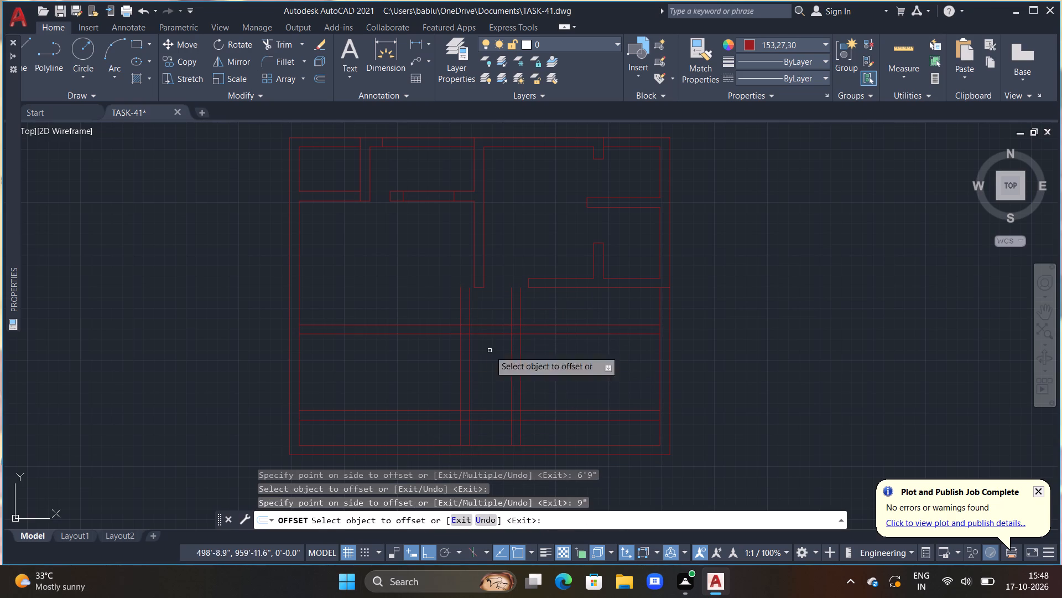
{"action": "key", "text": "Escape"}
{"action": "key", "text": "Escape"}
{"action": "key", "text": "Escape"}
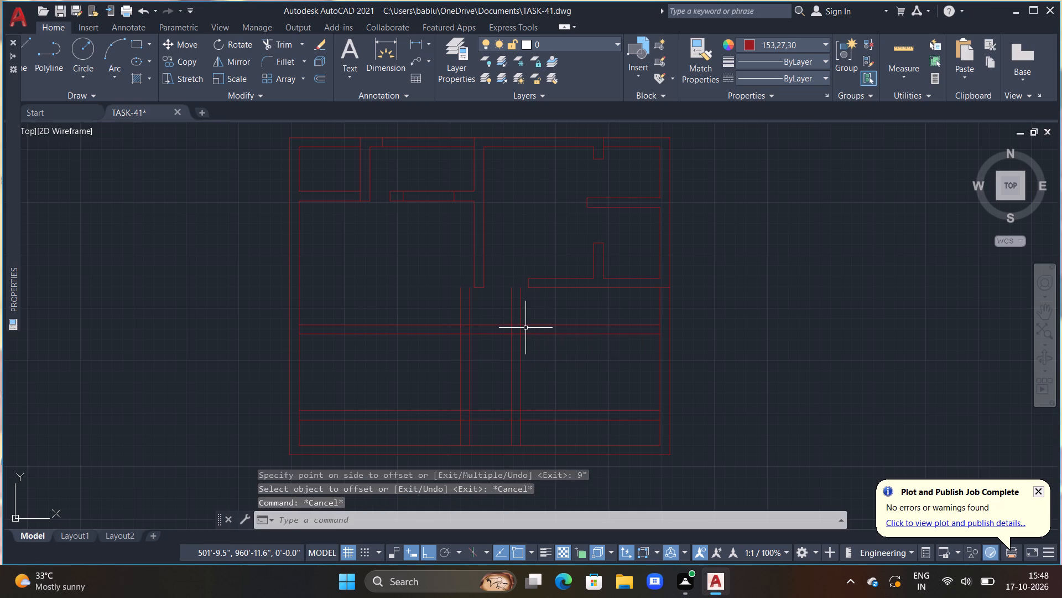
Draw a short horizontal line across the right-hand lower partition, just above the upper horizontal wall pair.
{"action": "key", "text": "l"}
{"action": "key", "text": "space"}
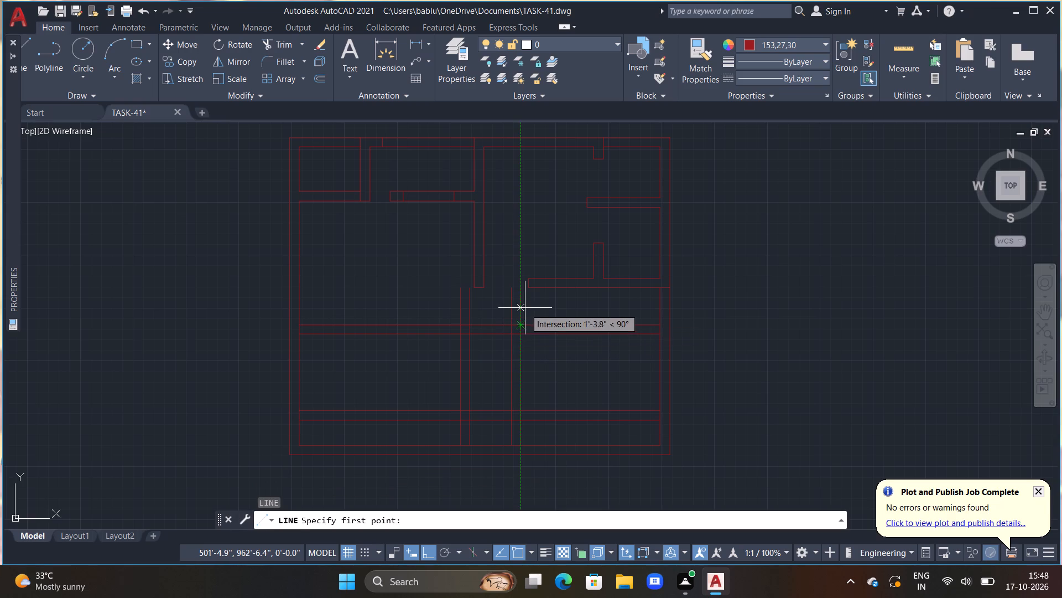
{"action": "scroll", "coordinate": [526, 303], "scroll_direction": "up", "scroll_amount": 1}
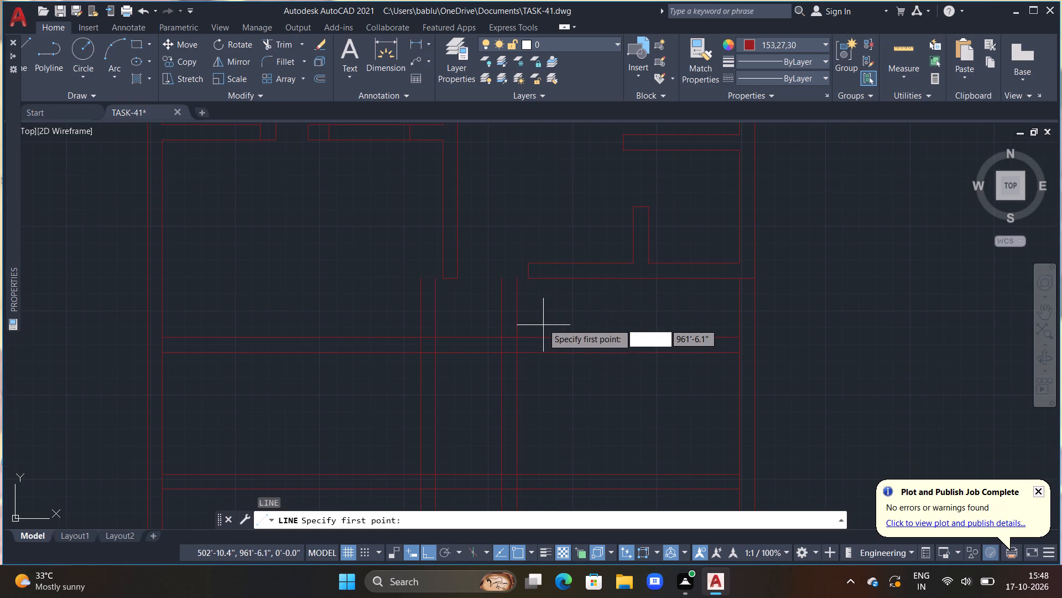
{"action": "scroll", "coordinate": [519, 328], "scroll_direction": "up", "scroll_amount": 1}
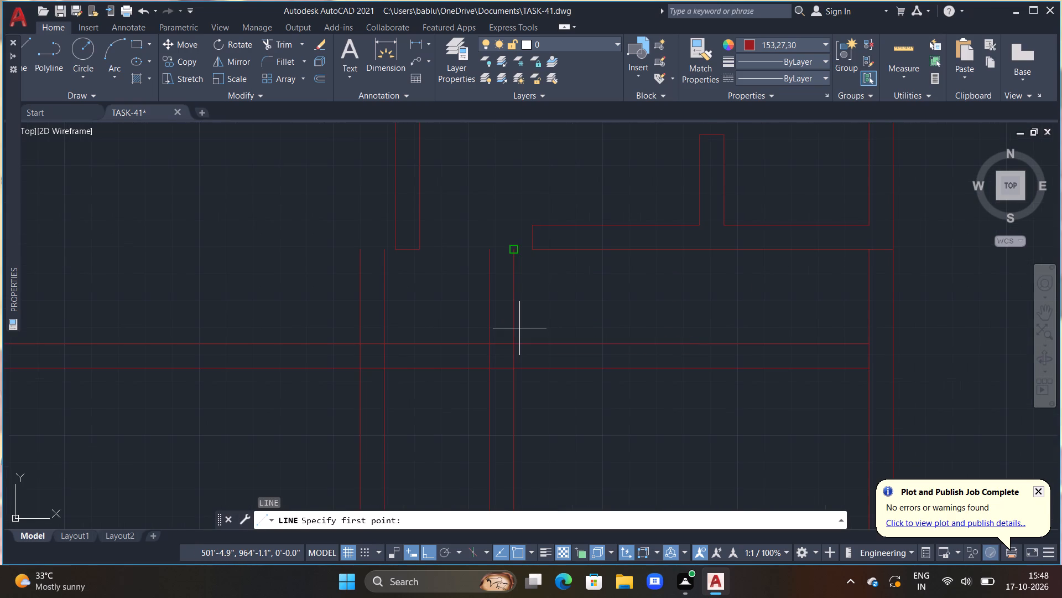
{"action": "scroll", "coordinate": [519, 328], "scroll_direction": "down", "scroll_amount": 1}
{"action": "scroll", "coordinate": [534, 370], "scroll_direction": "down", "scroll_amount": 1}
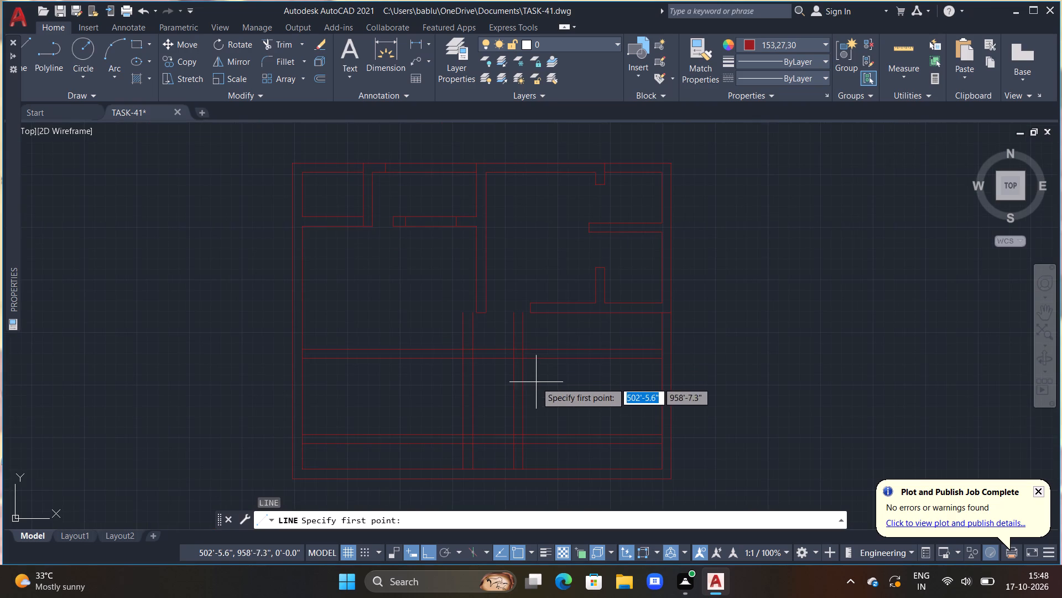
{"action": "middle_click_drag", "start_coordinate": [539, 364], "coordinate": [538, 345]}
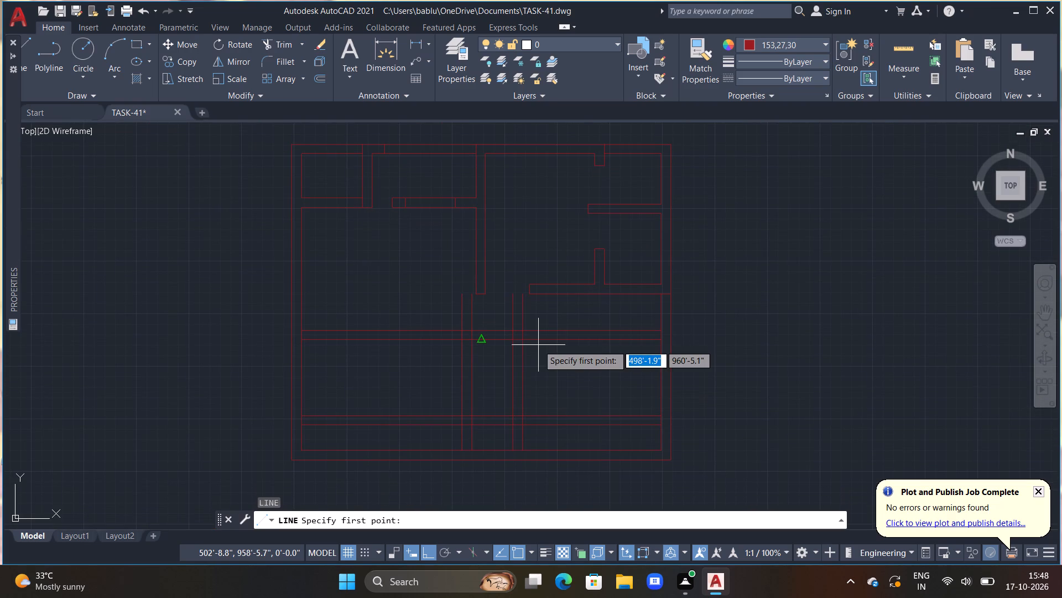
{"action": "scroll", "coordinate": [518, 319], "scroll_direction": "up", "scroll_amount": 2}
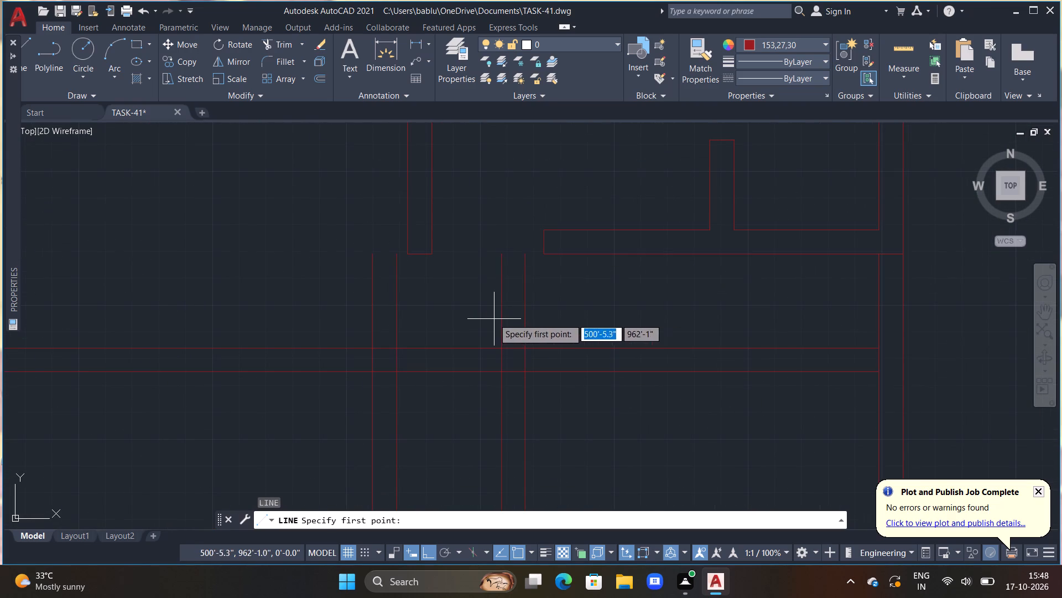
{"action": "left_click_drag", "start_coordinate": [493, 317], "coordinate": [501, 316]}
{"action": "left_click", "coordinate": [543, 309]}
{"action": "key", "text": "Escape"}
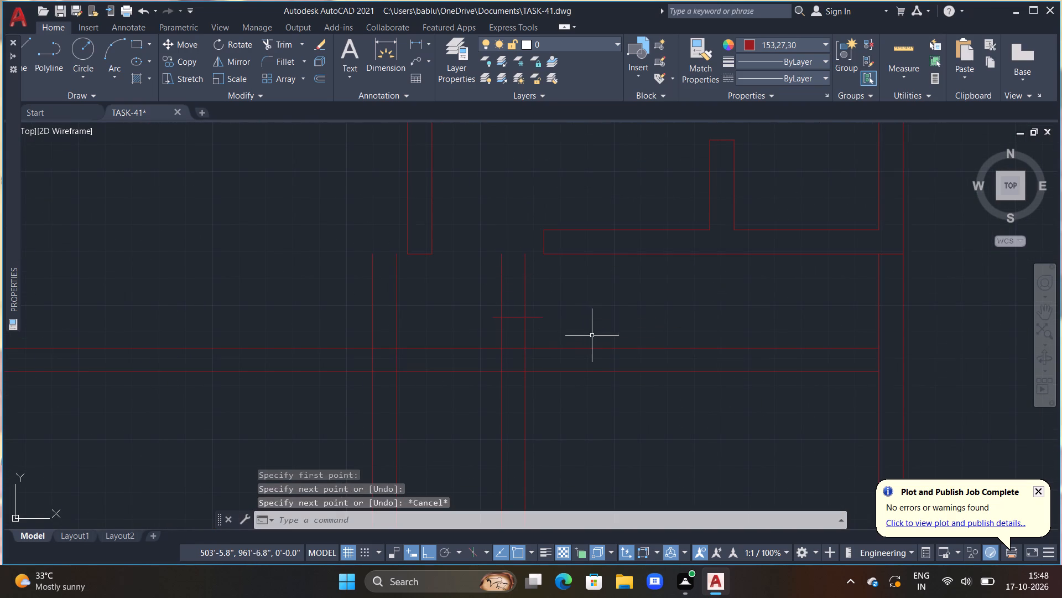
Trim the partition lines above the new short line and its overhanging ends to cap the partition.
{"action": "key", "text": "t"}
{"action": "key", "text": "r"}
{"action": "key", "text": "space"}
{"action": "left_click_drag", "start_coordinate": [543, 326], "coordinate": [542, 322]}
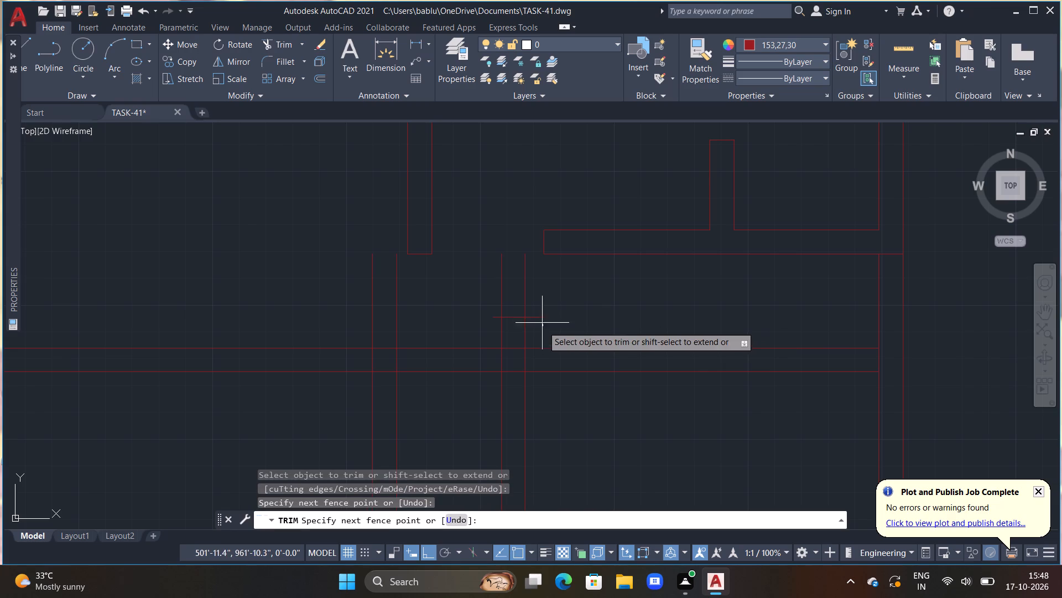
{"action": "left_click_drag", "start_coordinate": [542, 322], "coordinate": [498, 326]}
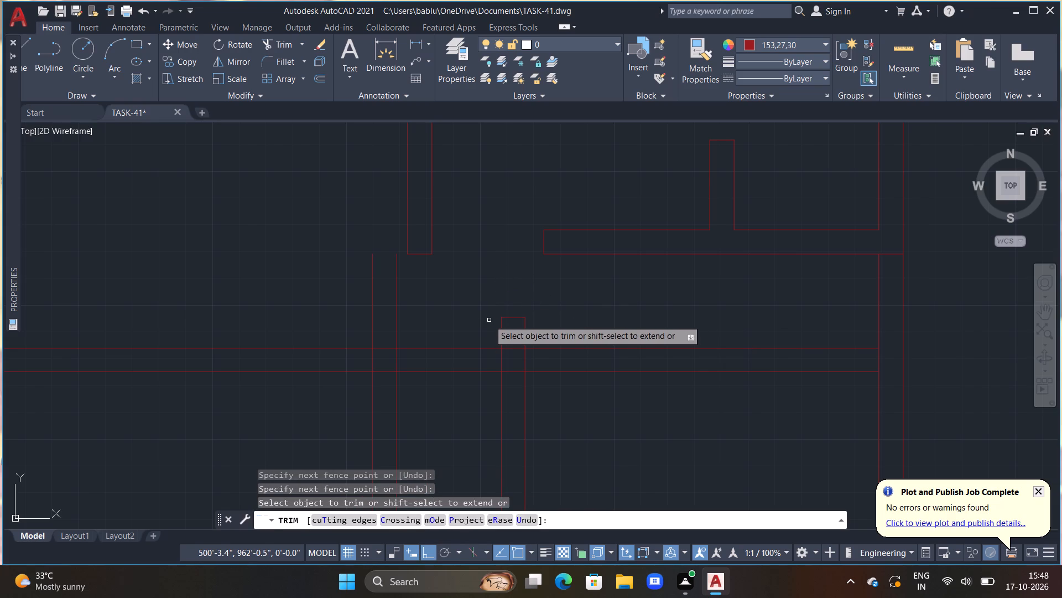
Trim the left lower partition above the upper horizontal wall, and remove that wall's lines inside and right of the capped partition.
{"action": "left_click_drag", "start_coordinate": [435, 303], "coordinate": [289, 336]}
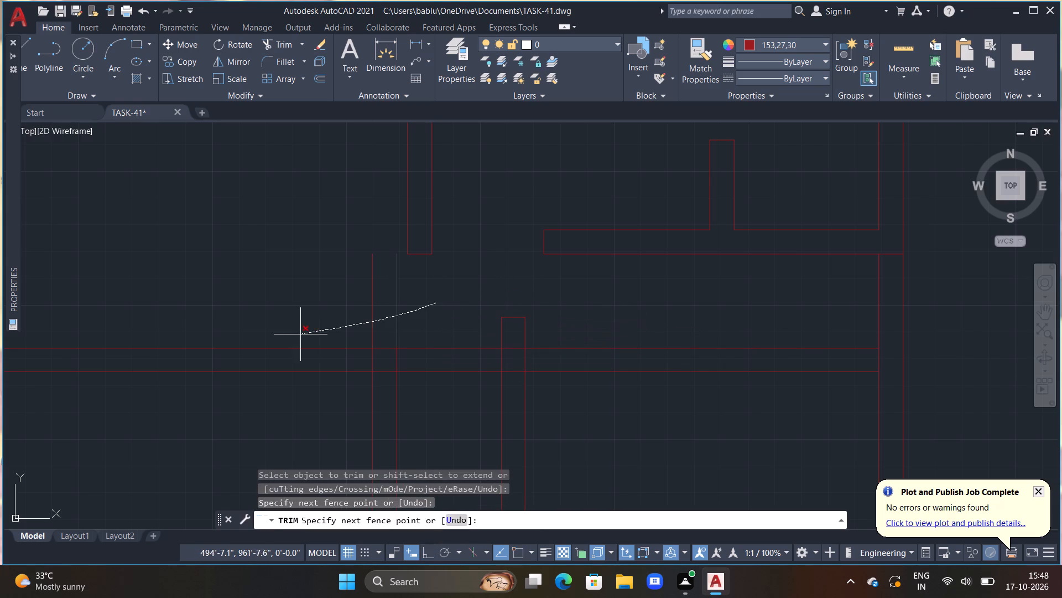
{"action": "left_click_drag", "start_coordinate": [289, 336], "coordinate": [285, 336]}
{"action": "scroll", "coordinate": [309, 312], "scroll_direction": "down", "scroll_amount": 2}
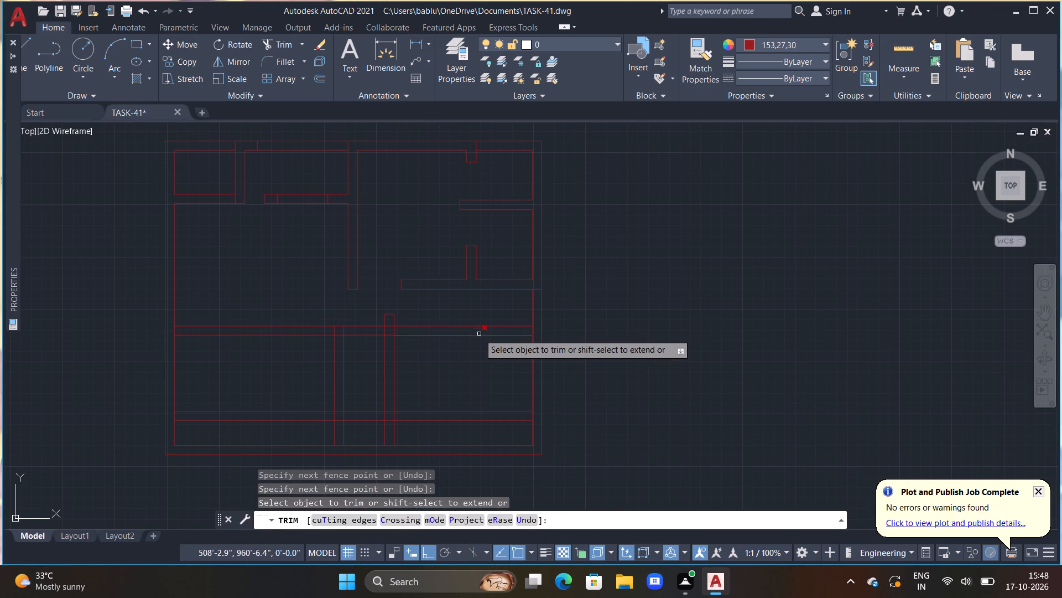
{"action": "left_click_drag", "start_coordinate": [466, 316], "coordinate": [465, 374]}
{"action": "scroll", "coordinate": [423, 344], "scroll_direction": "up", "scroll_amount": 1}
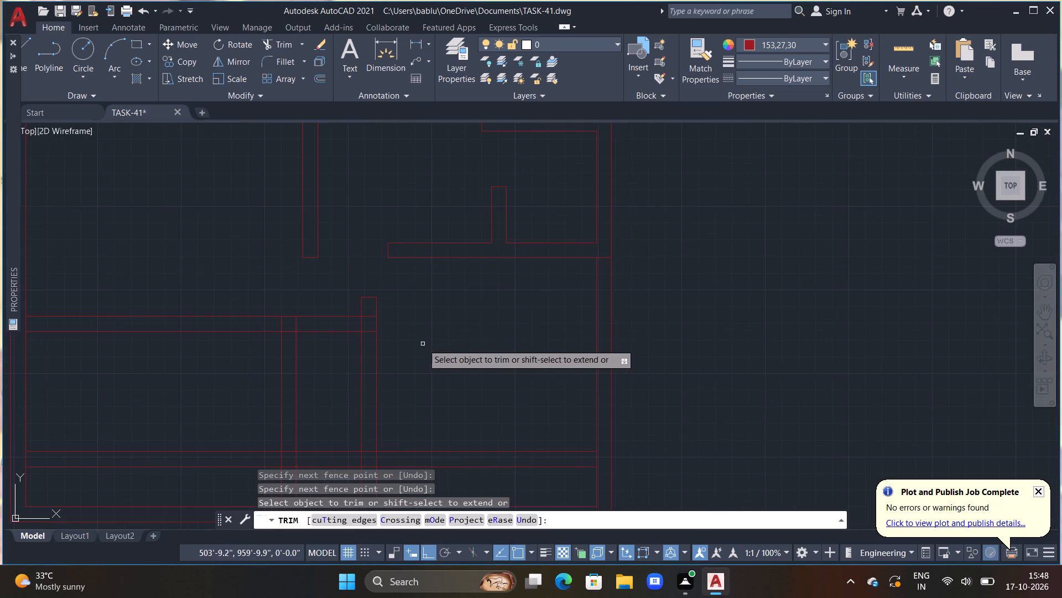
{"action": "left_click", "coordinate": [370, 316]}
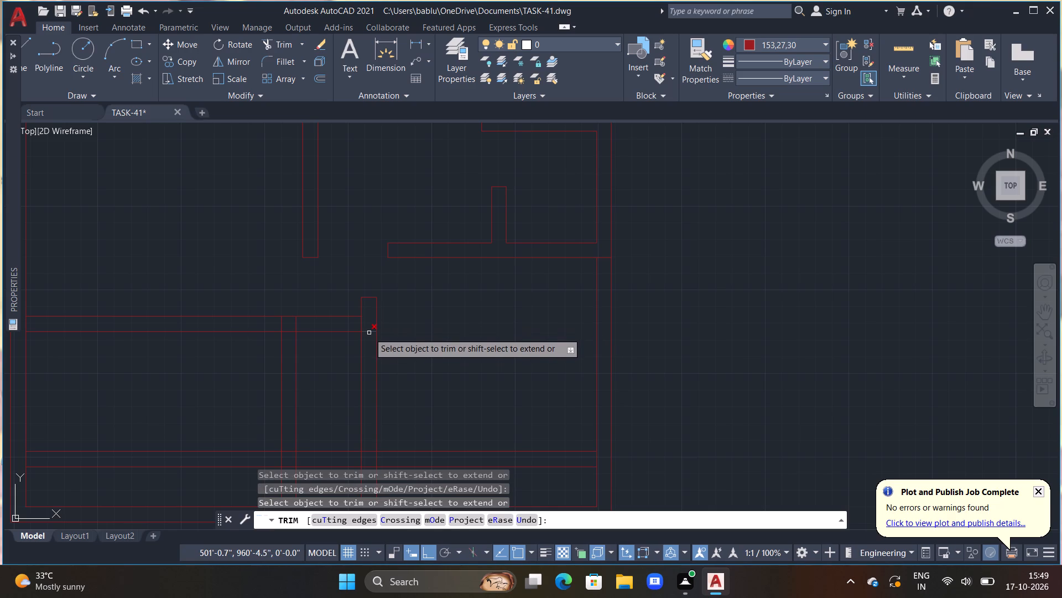
{"action": "left_click", "coordinate": [369, 332]}
Trim the lower horizontal wall lines inside both vertical partitions and the inner bottom wall line between the partitions.
{"action": "scroll", "coordinate": [372, 331], "scroll_direction": "down", "scroll_amount": 1}
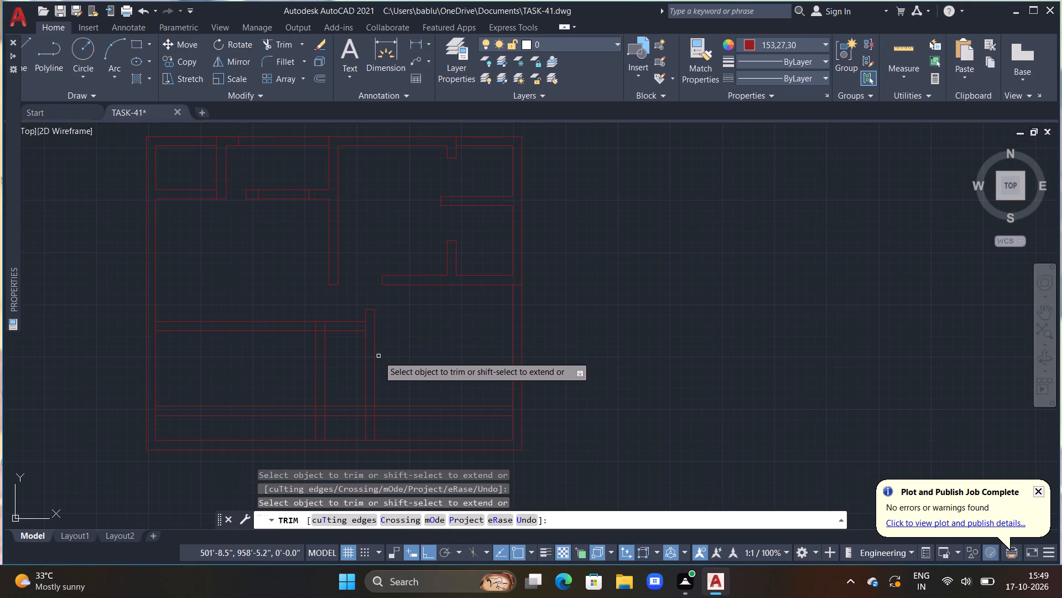
{"action": "middle_click_drag", "start_coordinate": [405, 398], "coordinate": [410, 350]}
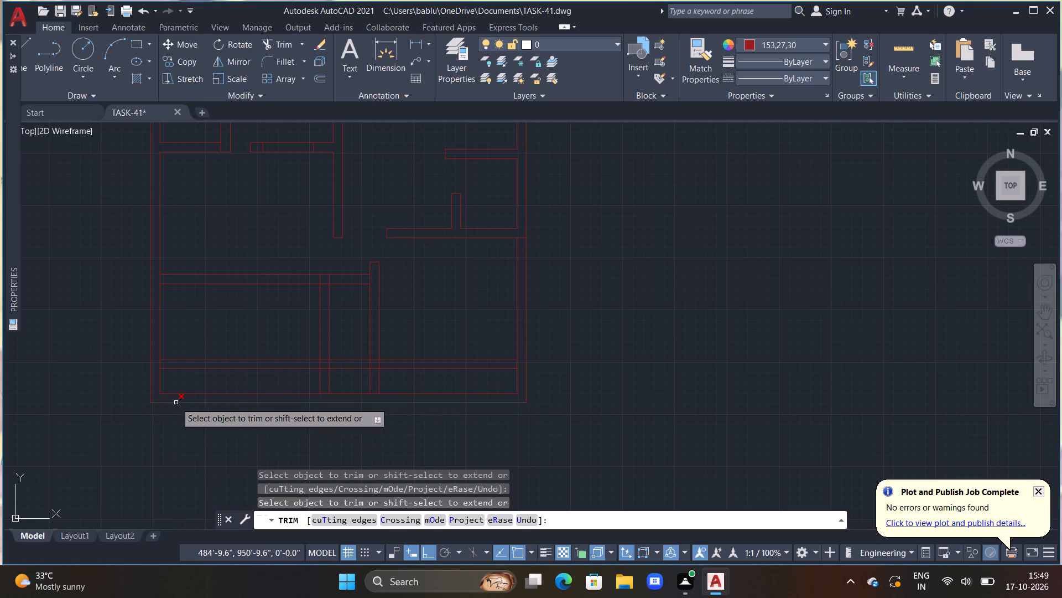
{"action": "left_click", "coordinate": [324, 370]}
{"action": "left_click", "coordinate": [325, 360]}
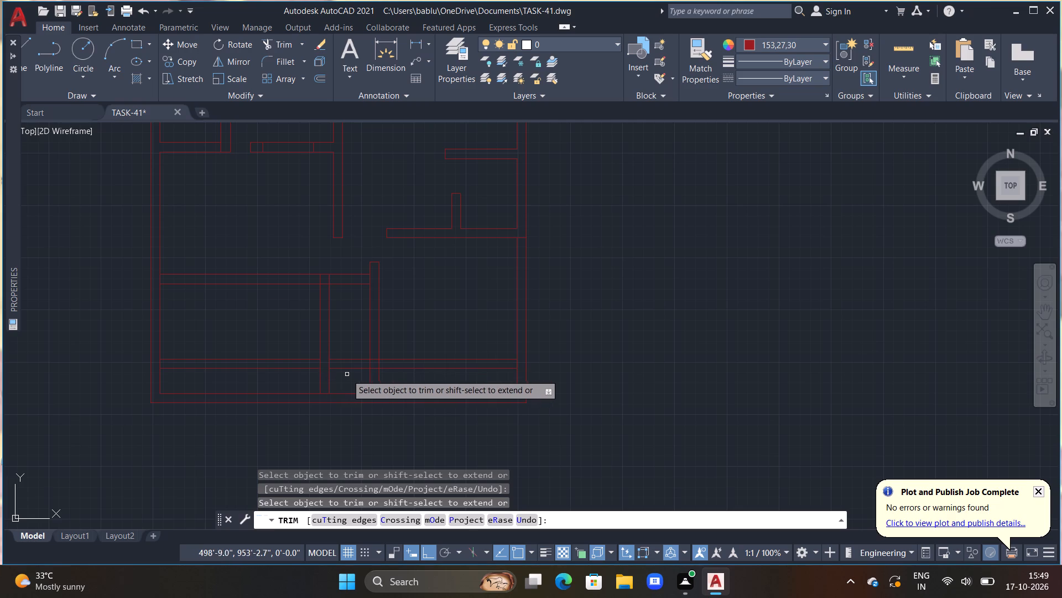
{"action": "left_click", "coordinate": [374, 360]}
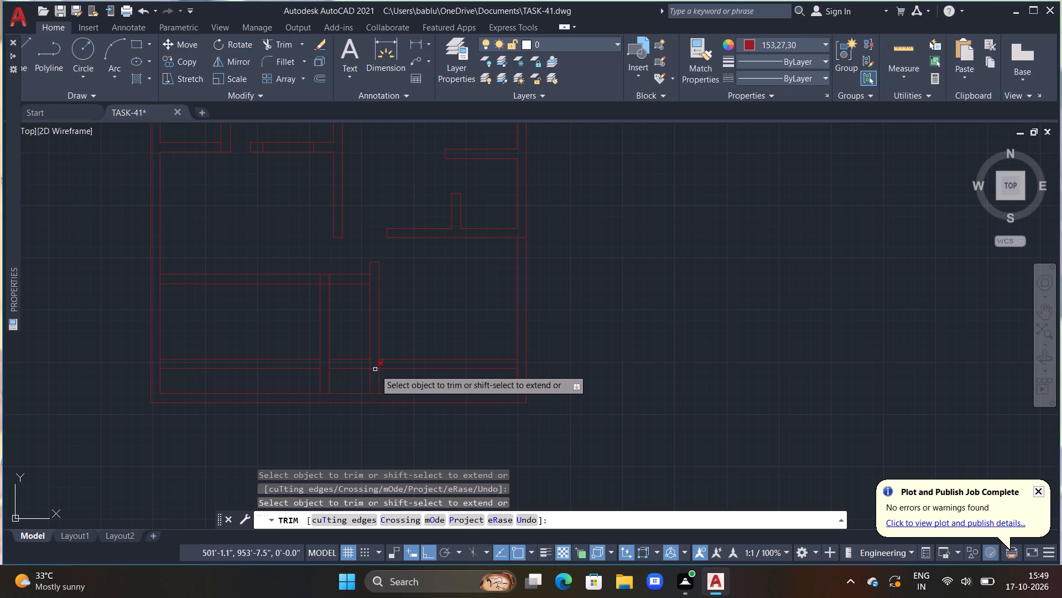
{"action": "left_click", "coordinate": [375, 369]}
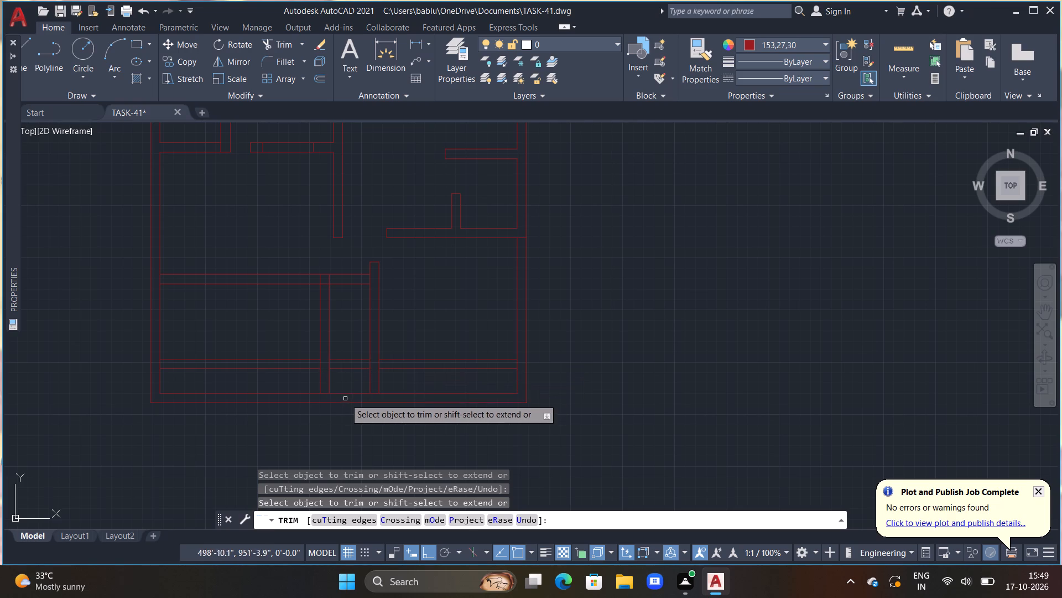
{"action": "left_click", "coordinate": [343, 394]}
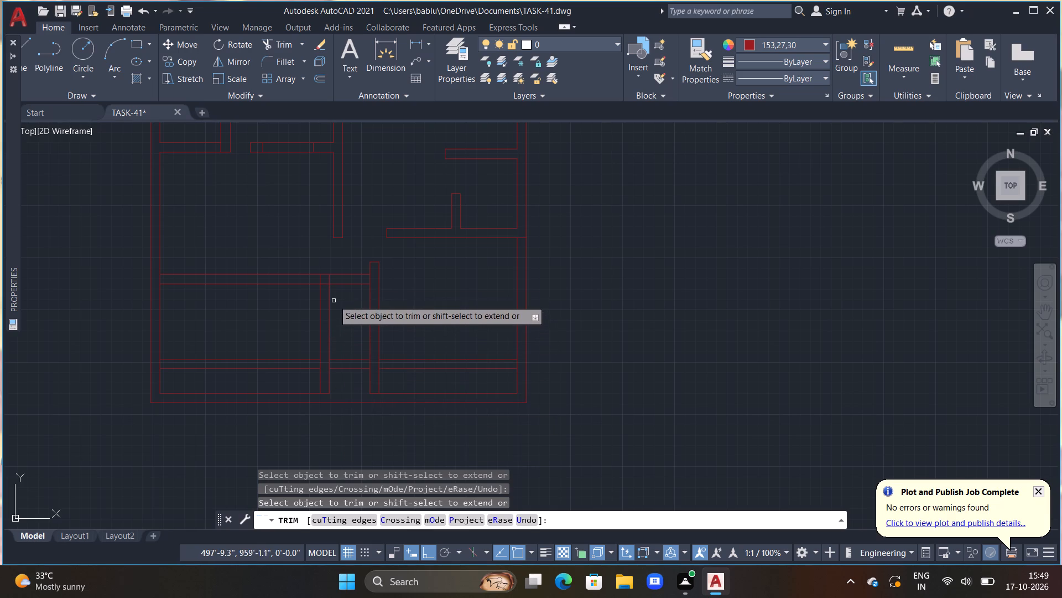
{"action": "scroll", "coordinate": [241, 307], "scroll_direction": "down", "scroll_amount": 1}
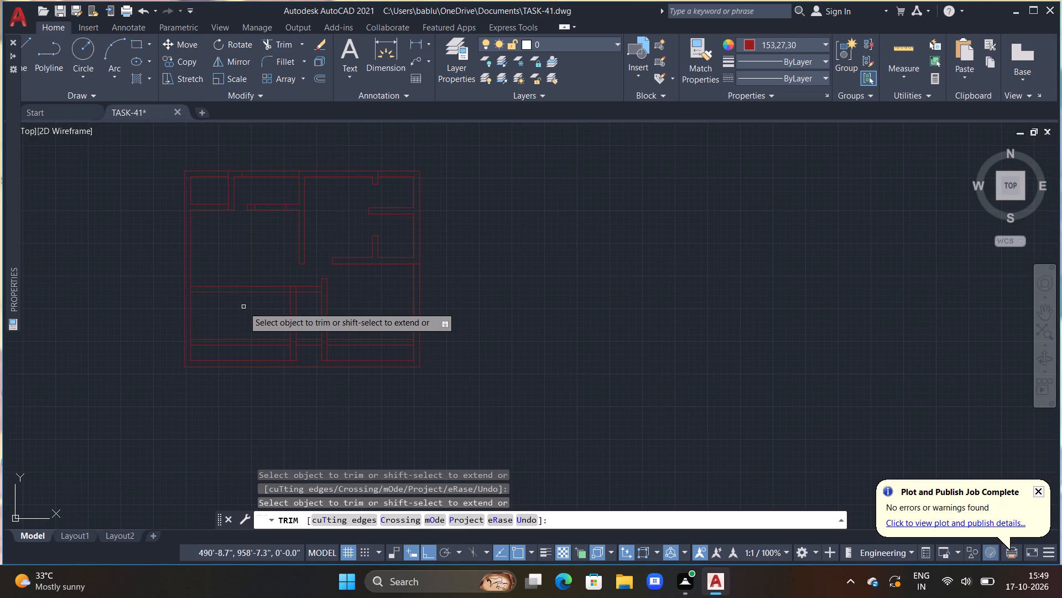
{"action": "key", "text": "Escape"}
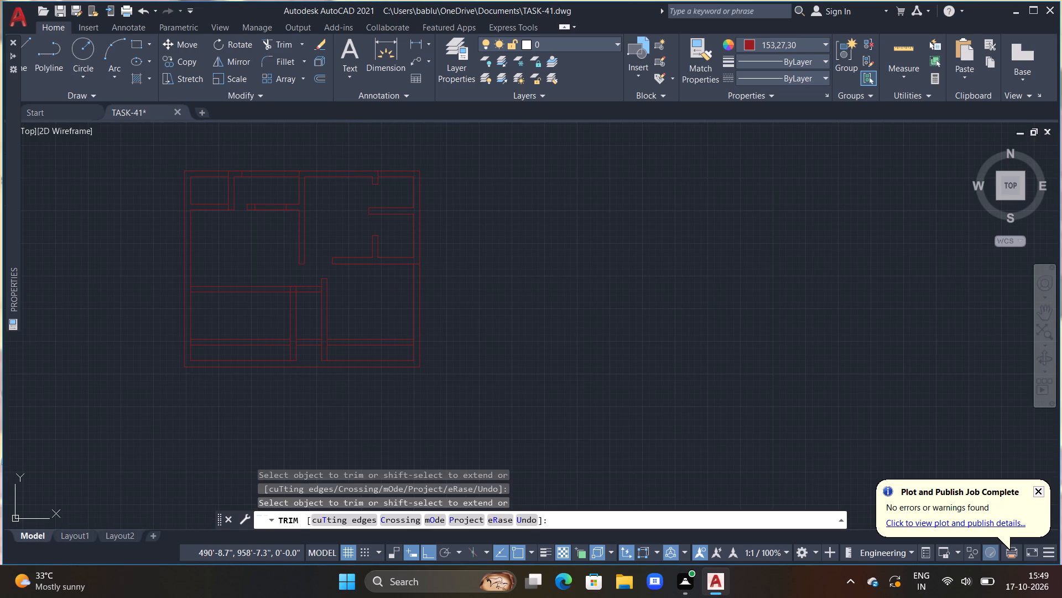
{"action": "key", "text": "Escape"}
{"action": "key", "text": "Escape"}
{"action": "key", "text": "Escape"}
Trim away the upper horizontal wall on both sides of the left lower partition, leaving its lower line as the partition's end cap.
{"action": "middle_click_drag", "start_coordinate": [260, 330], "coordinate": [329, 330]}
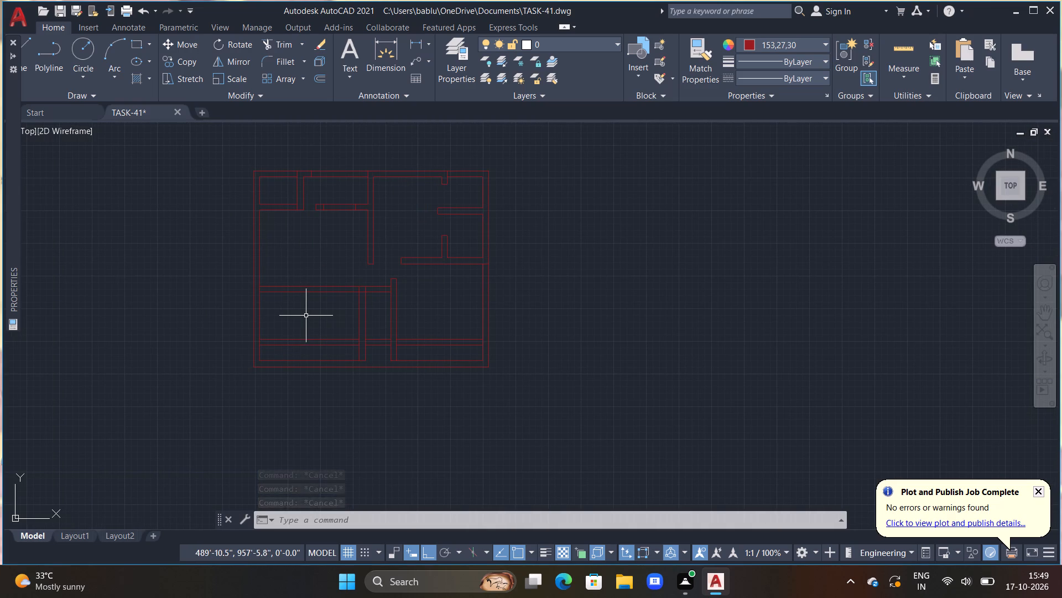
{"action": "type", "text": "TR"}
{"action": "key", "text": "space"}
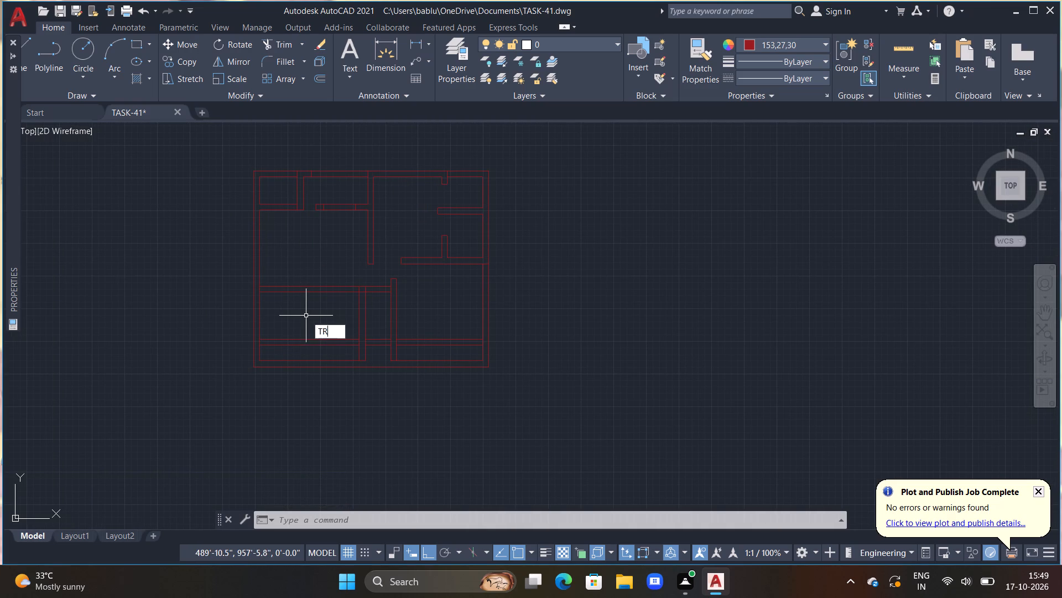
{"action": "left_click_drag", "start_coordinate": [292, 274], "coordinate": [289, 306]}
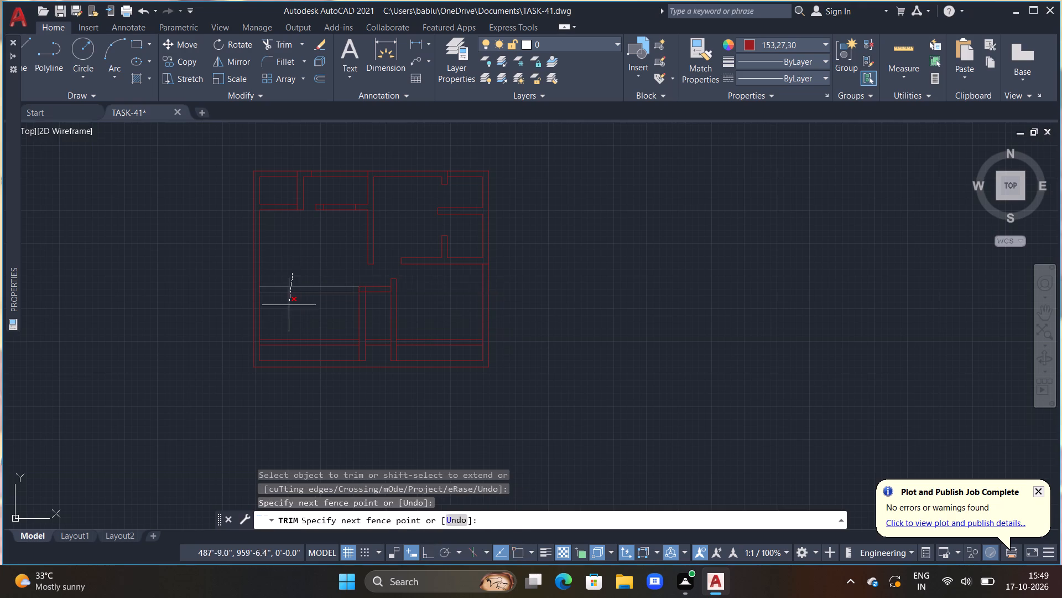
{"action": "left_click_drag", "start_coordinate": [289, 306], "coordinate": [288, 309]}
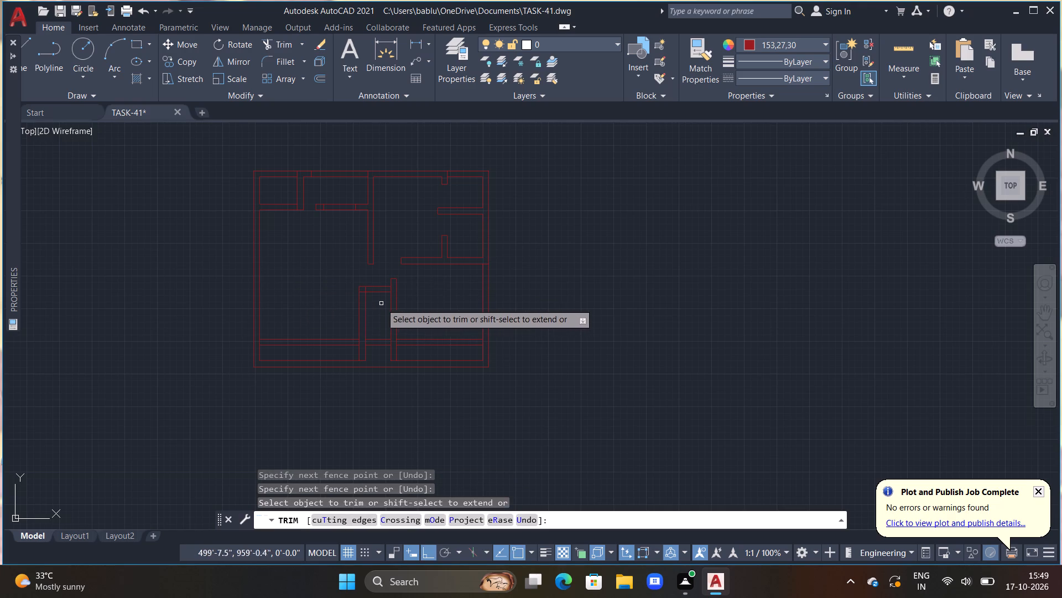
{"action": "left_click_drag", "start_coordinate": [374, 302], "coordinate": [374, 282]}
{"action": "scroll", "coordinate": [365, 297], "scroll_direction": "up", "scroll_amount": 1}
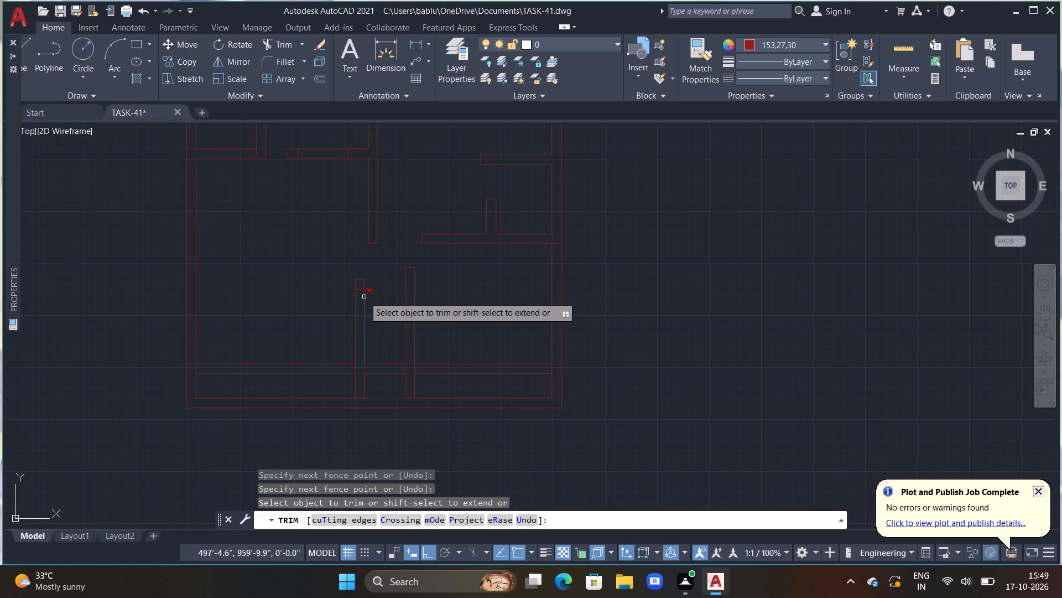
{"action": "scroll", "coordinate": [364, 297], "scroll_direction": "up", "scroll_amount": 1}
{"action": "left_click_drag", "start_coordinate": [369, 275], "coordinate": [357, 280]}
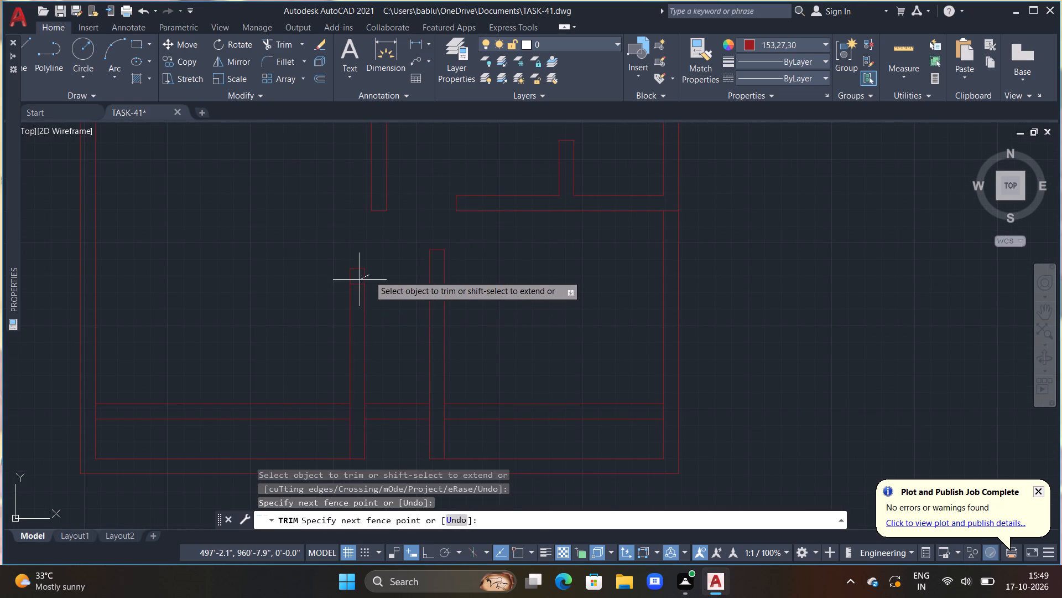
{"action": "left_click_drag", "start_coordinate": [357, 280], "coordinate": [345, 275]}
{"action": "left_click_drag", "start_coordinate": [357, 265], "coordinate": [357, 274]}
{"action": "left_click_drag", "start_coordinate": [356, 264], "coordinate": [355, 271]}
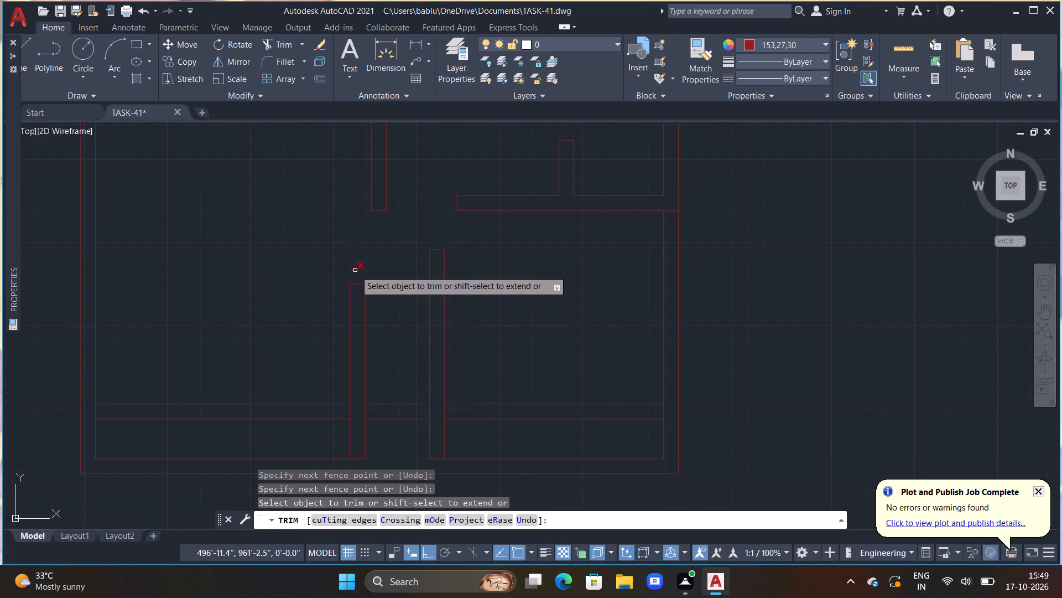
{"action": "left_click_drag", "start_coordinate": [355, 271], "coordinate": [355, 272]}
{"action": "left_click", "coordinate": [355, 269]}
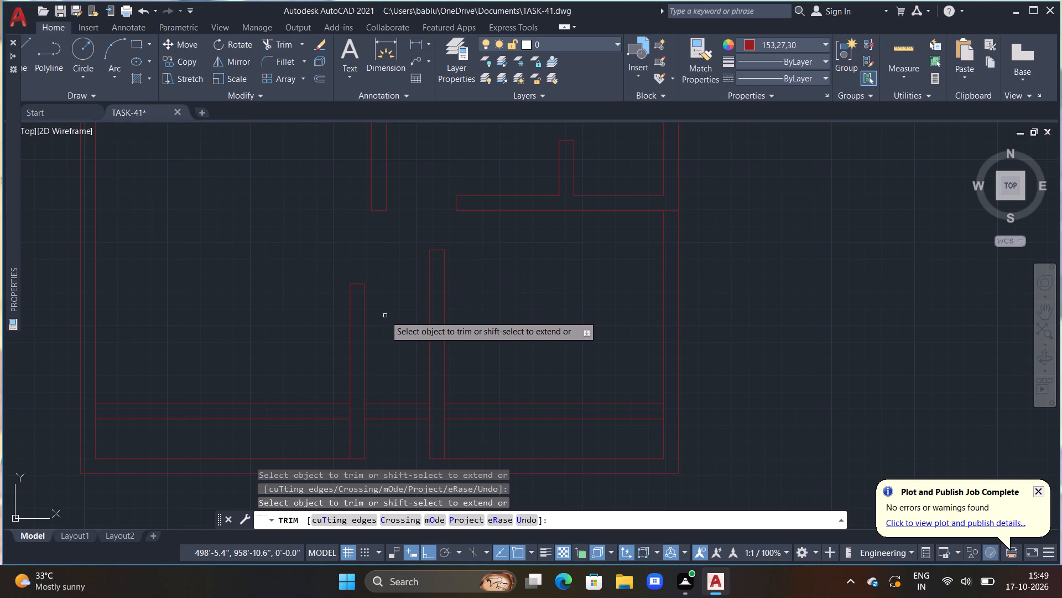
Trim the facing partition lines across the lower horizontal wall and the inner bottom wall segments inside both partitions.
{"action": "scroll", "coordinate": [385, 316], "scroll_direction": "down", "scroll_amount": 1}
{"action": "middle_click_drag", "start_coordinate": [389, 318], "coordinate": [391, 289]}
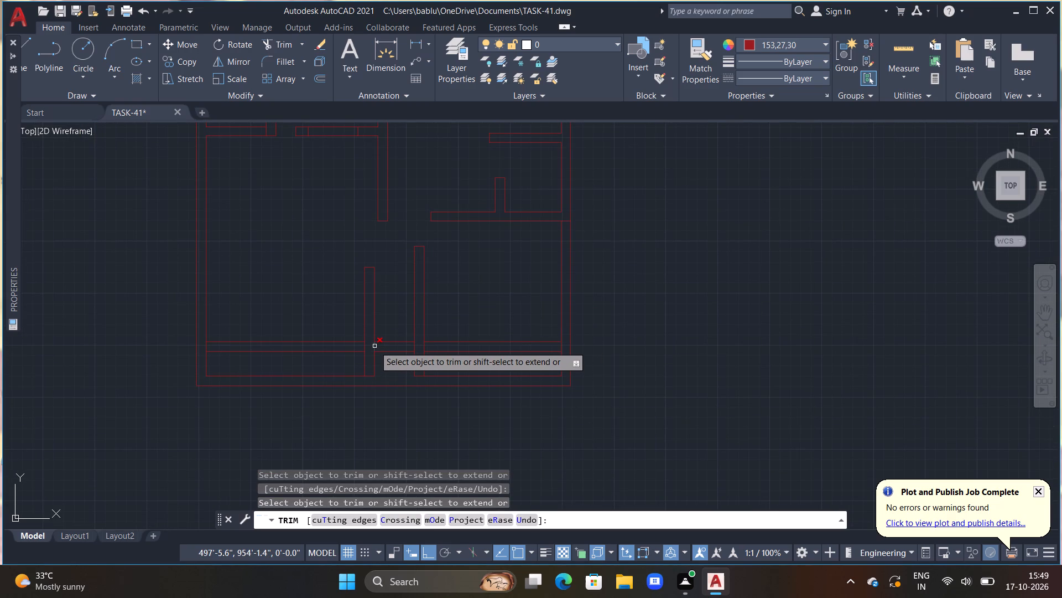
{"action": "left_click", "coordinate": [374, 346]}
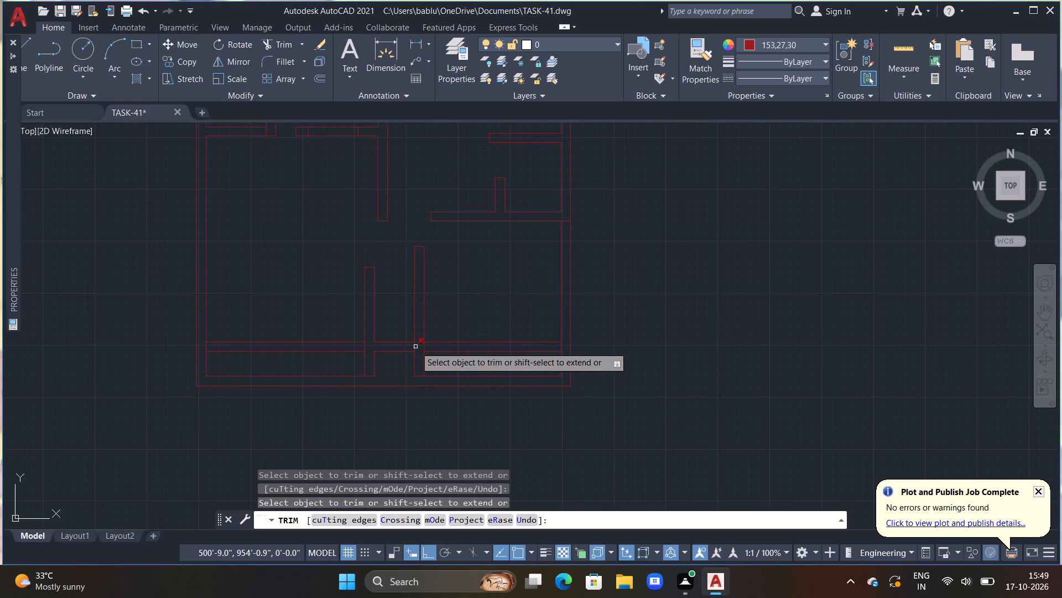
{"action": "left_click", "coordinate": [416, 347]}
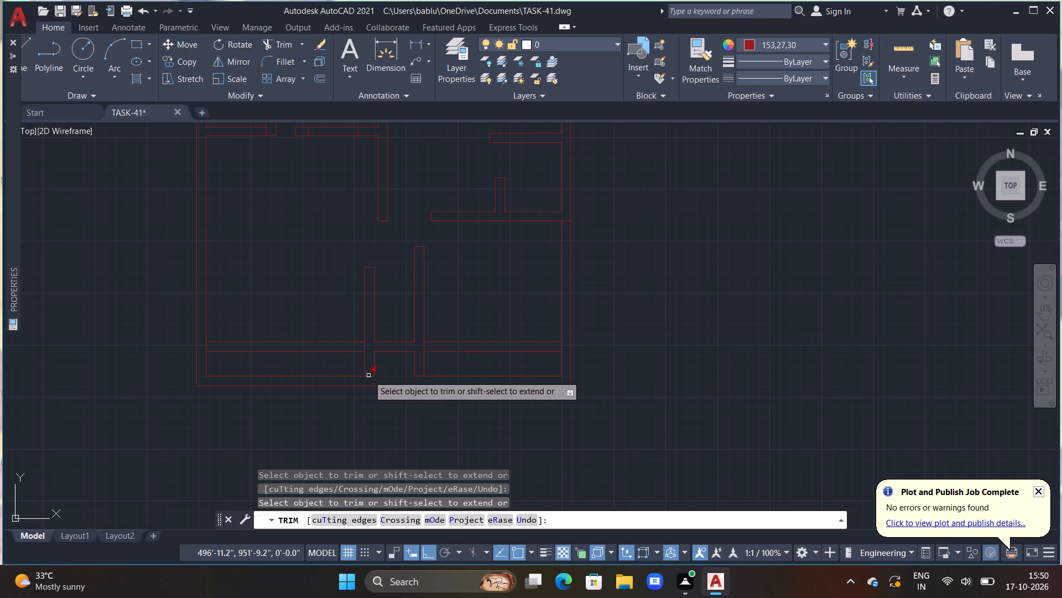
{"action": "left_click", "coordinate": [369, 375]}
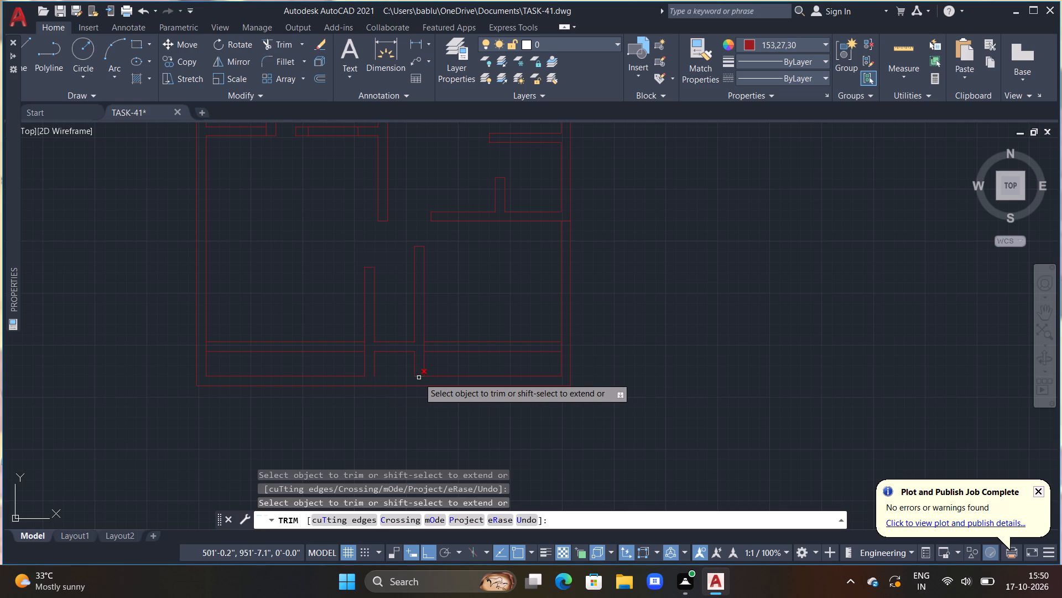
{"action": "left_click", "coordinate": [421, 376]}
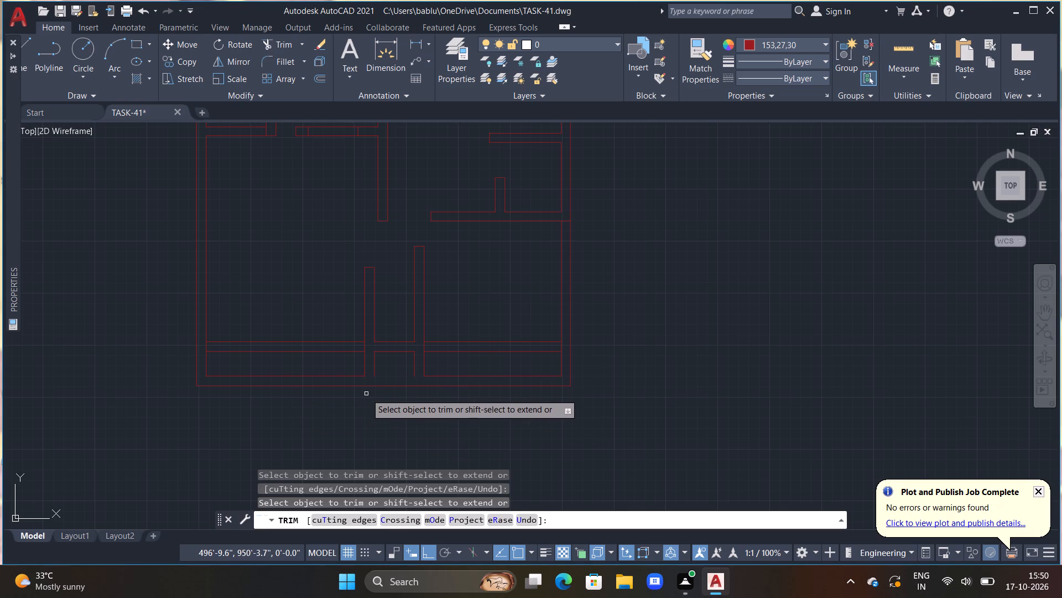
{"action": "key", "text": "Escape"}
Extend the facing lines of the two lower vertical partitions down to the outer bottom wall line.
{"action": "key", "text": "e"}
{"action": "type", "text": "X"}
{"action": "key", "text": "space"}
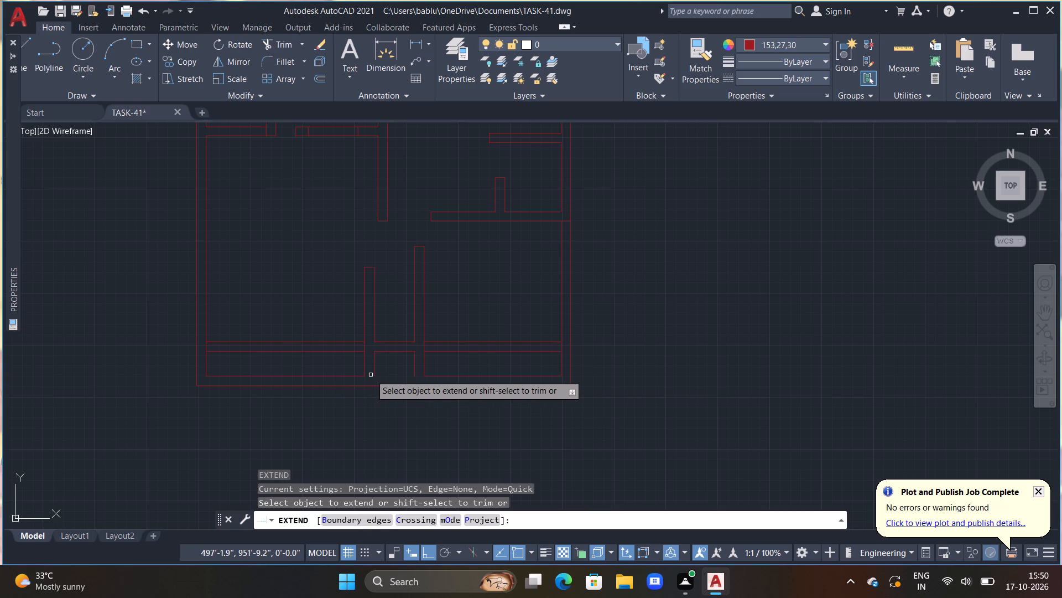
{"action": "left_click", "coordinate": [374, 370]}
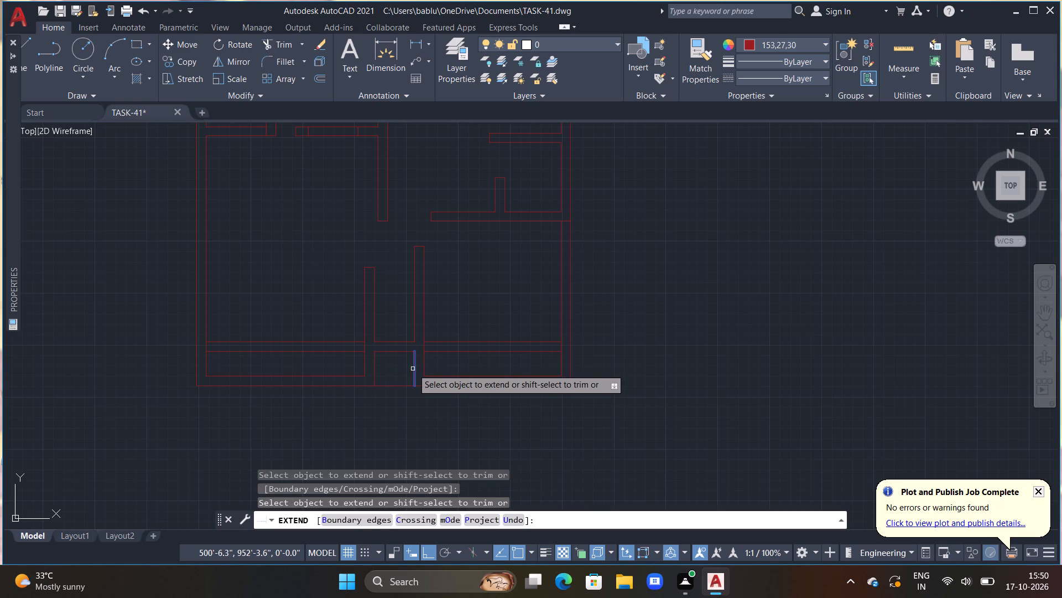
{"action": "left_click", "coordinate": [414, 369]}
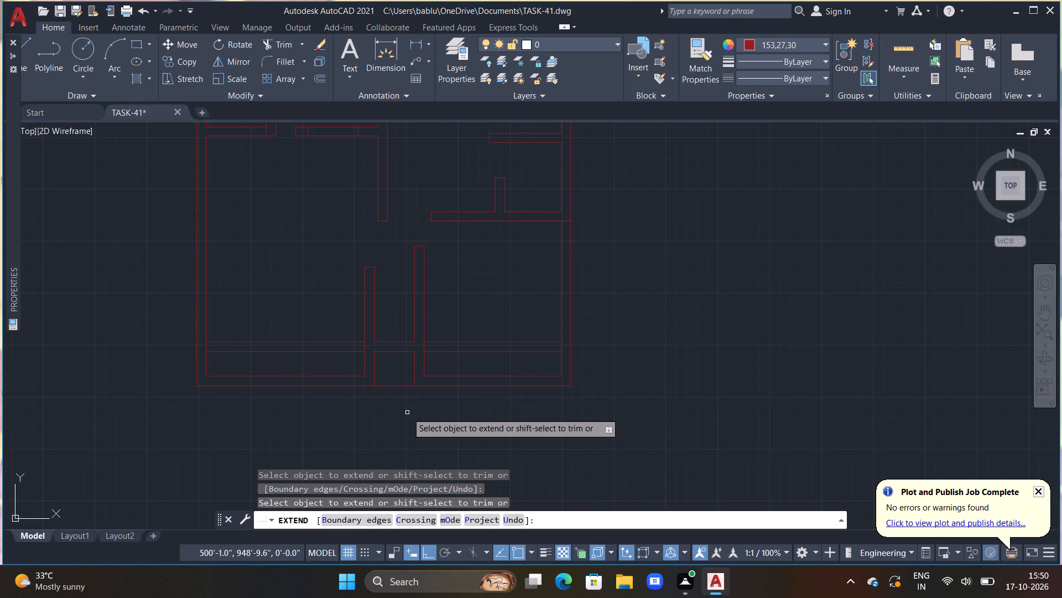
{"action": "middle_click_drag", "start_coordinate": [423, 399], "coordinate": [438, 391]}
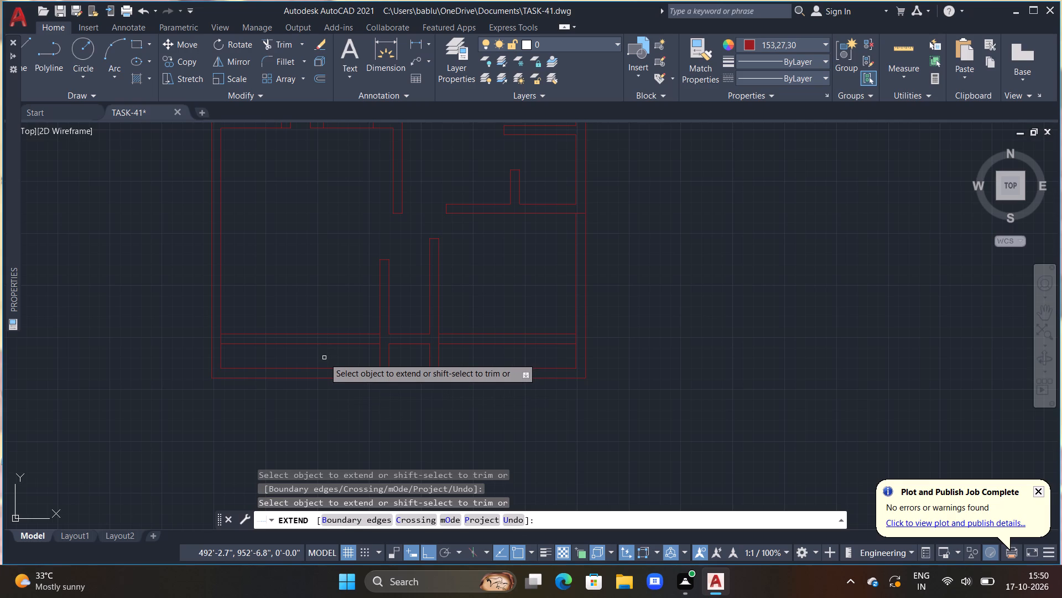
{"action": "left_click_drag", "start_coordinate": [320, 359], "coordinate": [326, 302]}
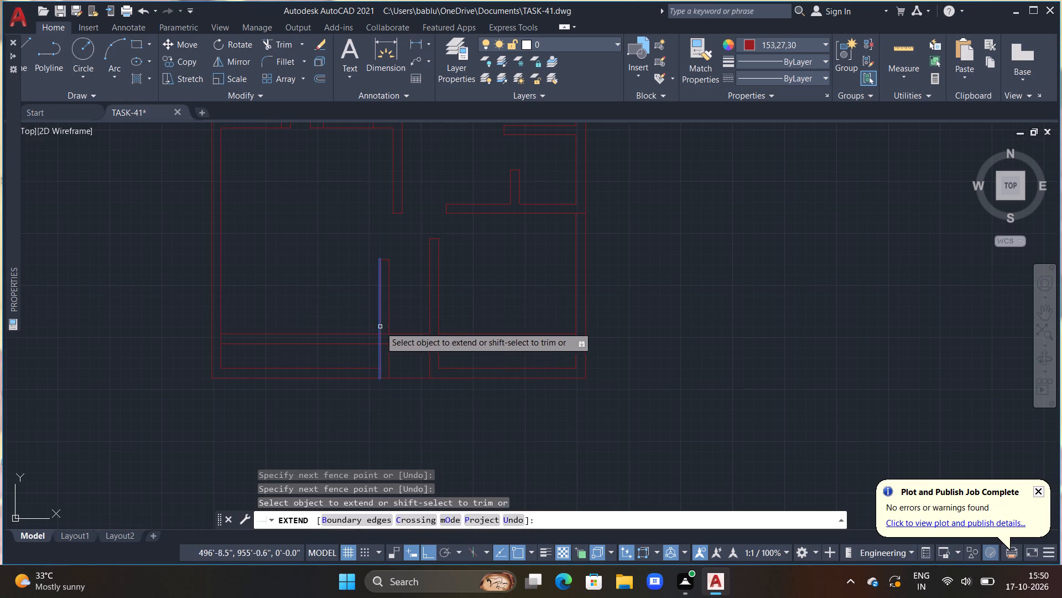
{"action": "key", "text": "Escape"}
{"action": "key", "text": "Escape"}
{"action": "key", "text": "Escape"}
{"action": "key", "text": "Escape"}
{"action": "key", "text": "Escape"}
Trim away both lower horizontal wall lines outside the two lower partitions, on the left room side and the right room side.
{"action": "type", "text": "TR"}
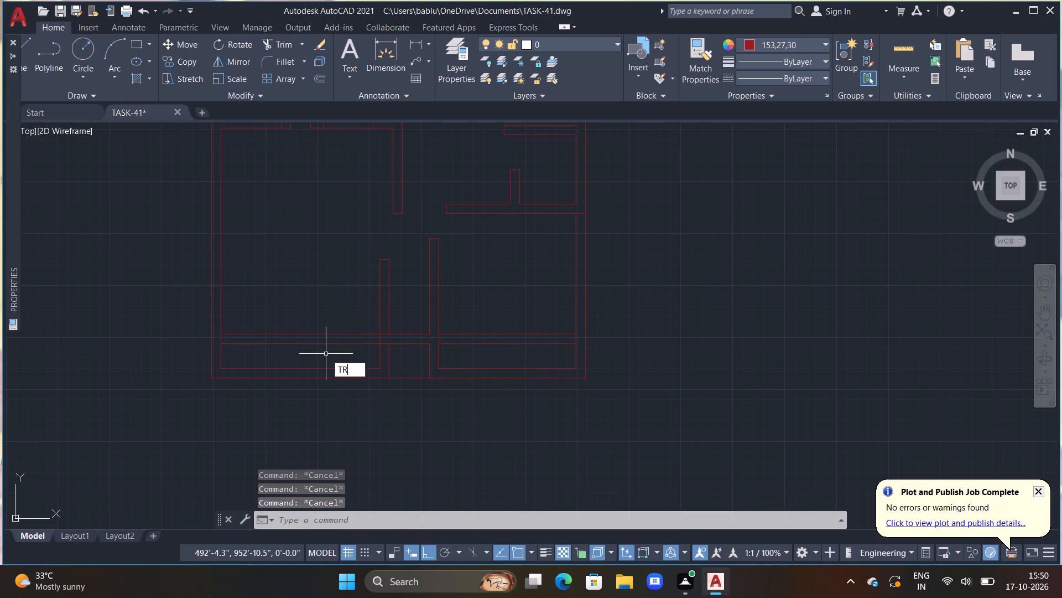
{"action": "key", "text": "space"}
{"action": "left_click_drag", "start_coordinate": [324, 349], "coordinate": [325, 327]}
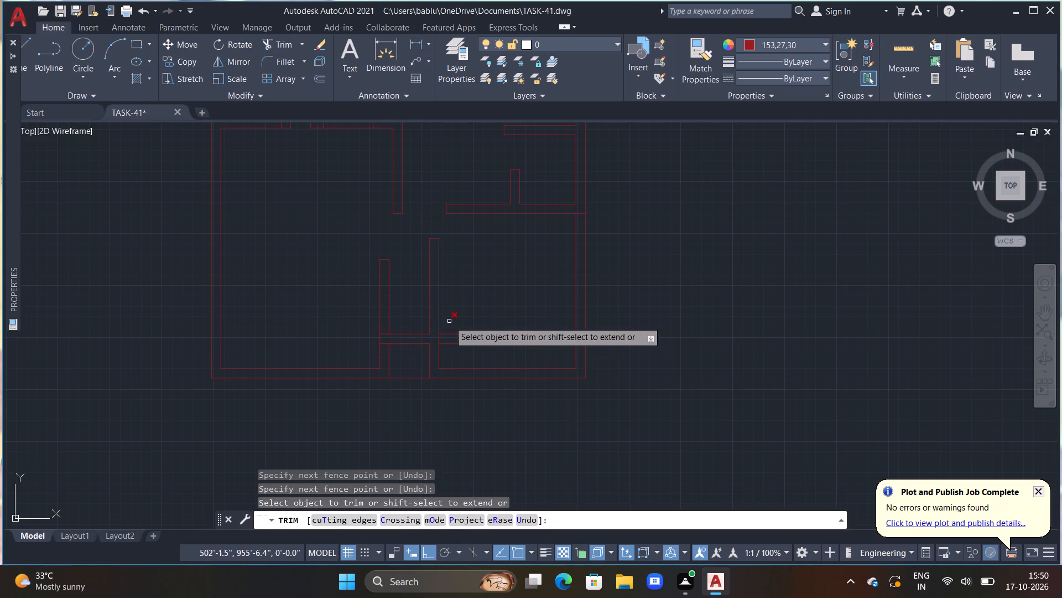
{"action": "left_click_drag", "start_coordinate": [454, 323], "coordinate": [473, 347]}
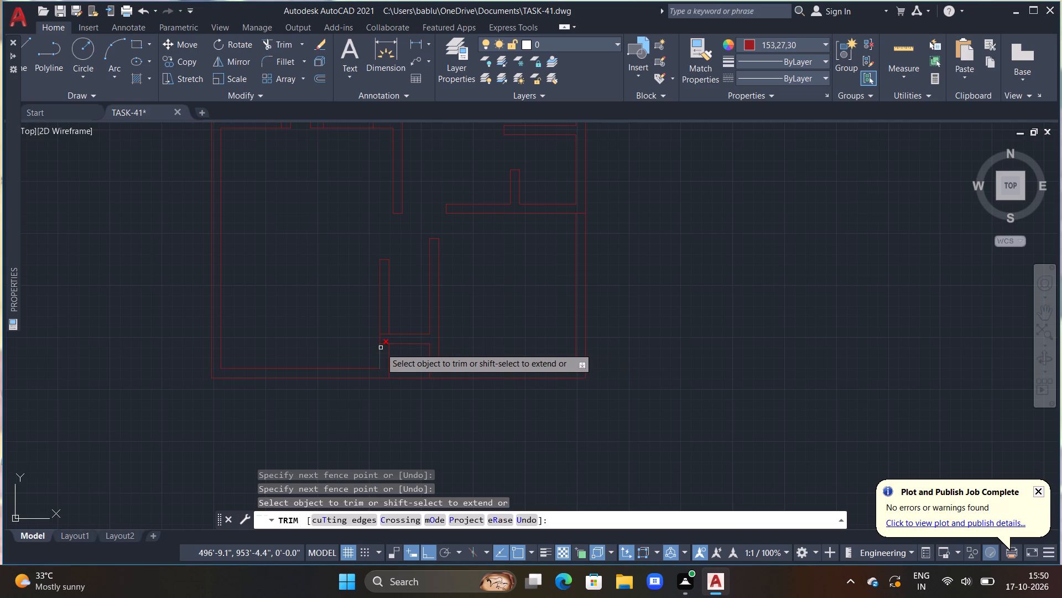
Trim the two short leftover stubs of the lower horizontal wall inside the left lower partition.
{"action": "scroll", "coordinate": [382, 347], "scroll_direction": "up", "scroll_amount": 4}
{"action": "left_click", "coordinate": [385, 335]}
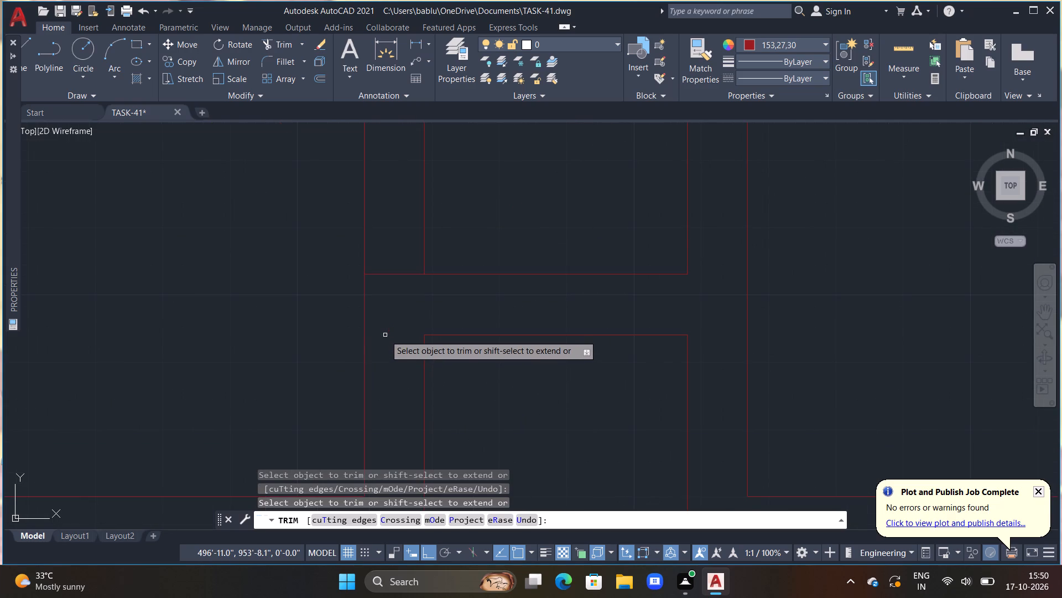
{"action": "scroll", "coordinate": [385, 335], "scroll_direction": "down", "scroll_amount": 2}
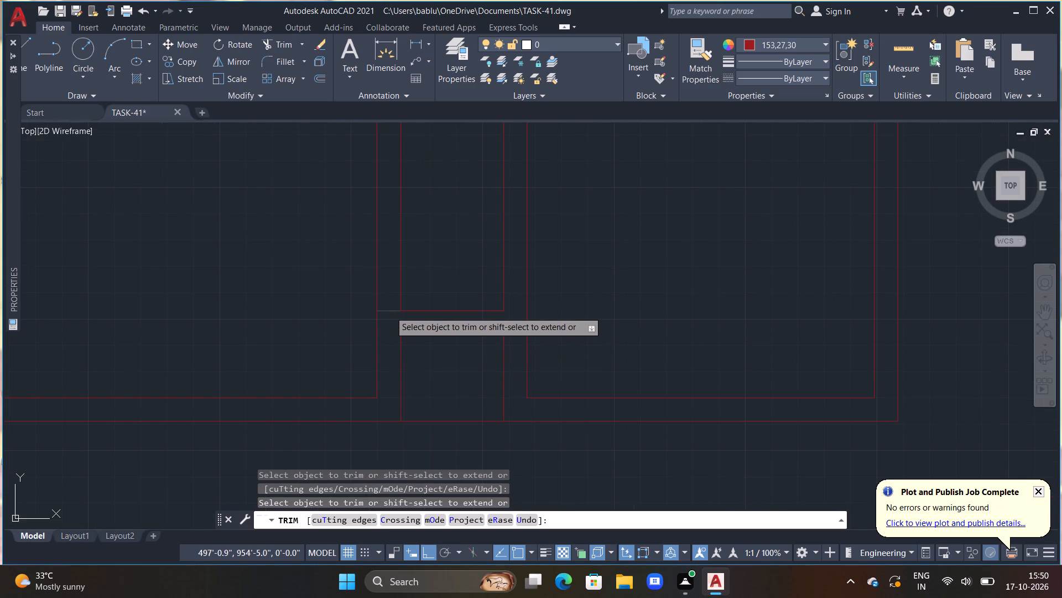
{"action": "left_click", "coordinate": [390, 311]}
{"action": "scroll", "coordinate": [514, 318], "scroll_direction": "down", "scroll_amount": 3}
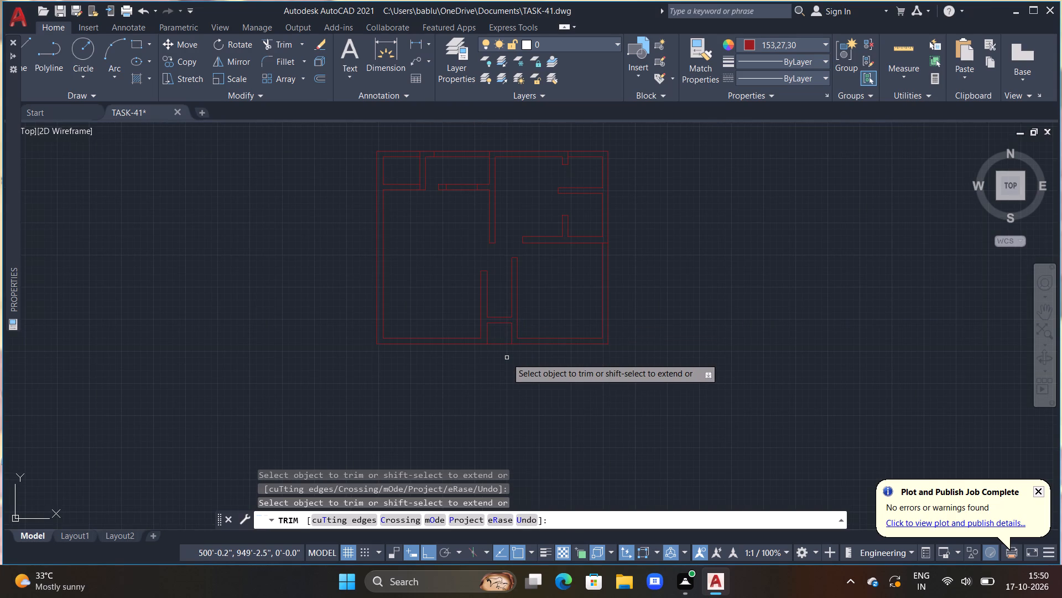
{"action": "middle_click_drag", "start_coordinate": [507, 358], "coordinate": [524, 414]}
{"action": "scroll", "coordinate": [524, 338], "scroll_direction": "up", "scroll_amount": 1}
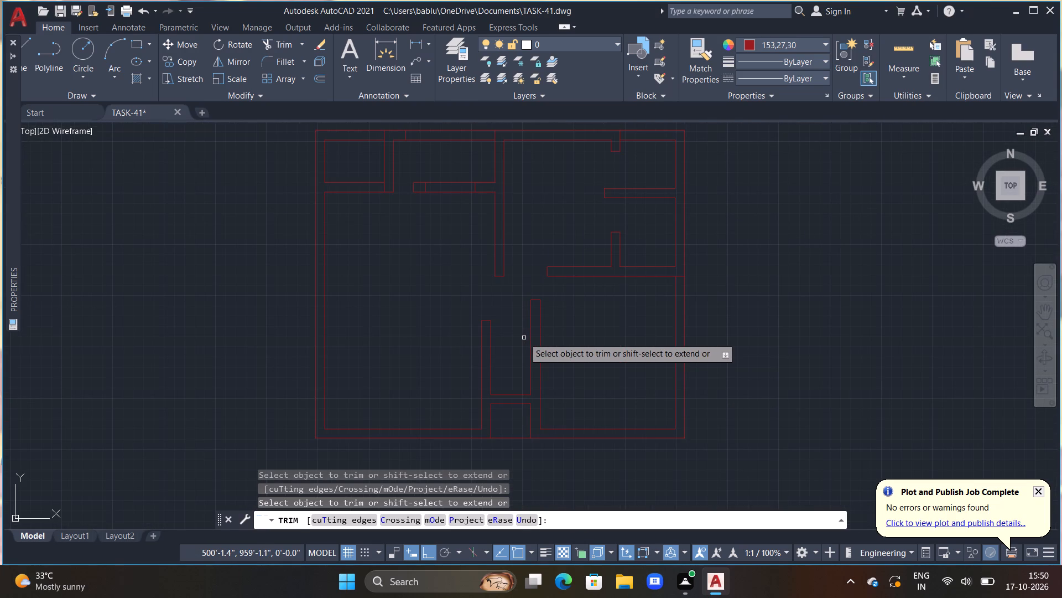
{"action": "middle_click_drag", "start_coordinate": [554, 350], "coordinate": [394, 322]}
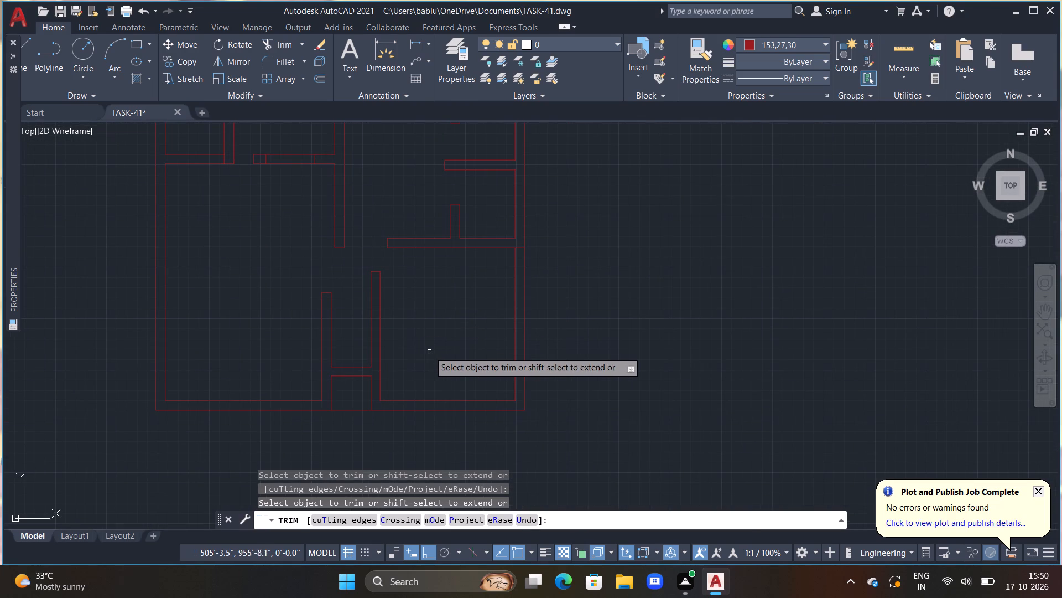
{"action": "middle_click_drag", "start_coordinate": [424, 344], "coordinate": [440, 307]}
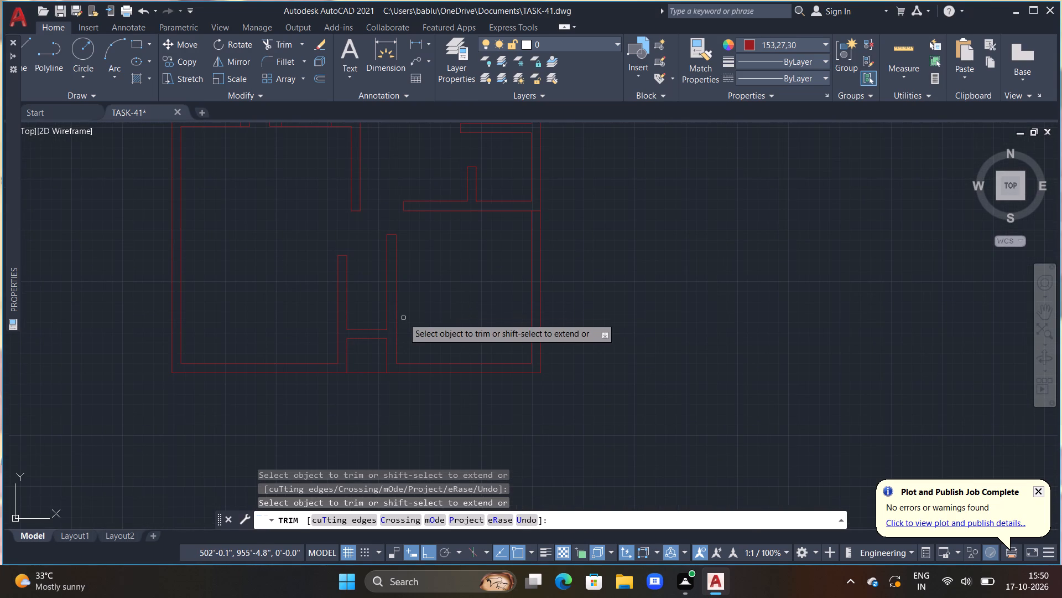
{"action": "scroll", "coordinate": [396, 226], "scroll_direction": "down", "scroll_amount": 1}
{"action": "scroll", "coordinate": [397, 226], "scroll_direction": "up", "scroll_amount": 2}
{"action": "middle_click_drag", "start_coordinate": [421, 226], "coordinate": [518, 219]}
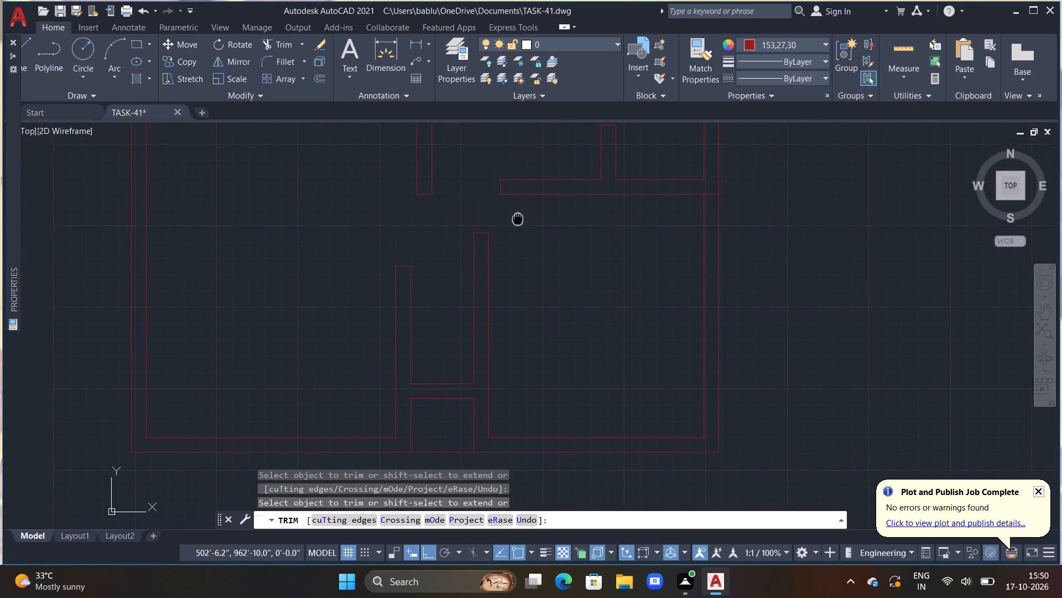
{"action": "middle_click_drag", "start_coordinate": [518, 219], "coordinate": [518, 218]}
{"action": "key", "text": "Escape"}
{"action": "key", "text": "Escape"}
{"action": "key", "text": "Escape"}
Offset the lower line of the upper-left room's bottom wall 8'6" downward.
{"action": "scroll", "coordinate": [224, 437], "scroll_direction": "down", "scroll_amount": 1}
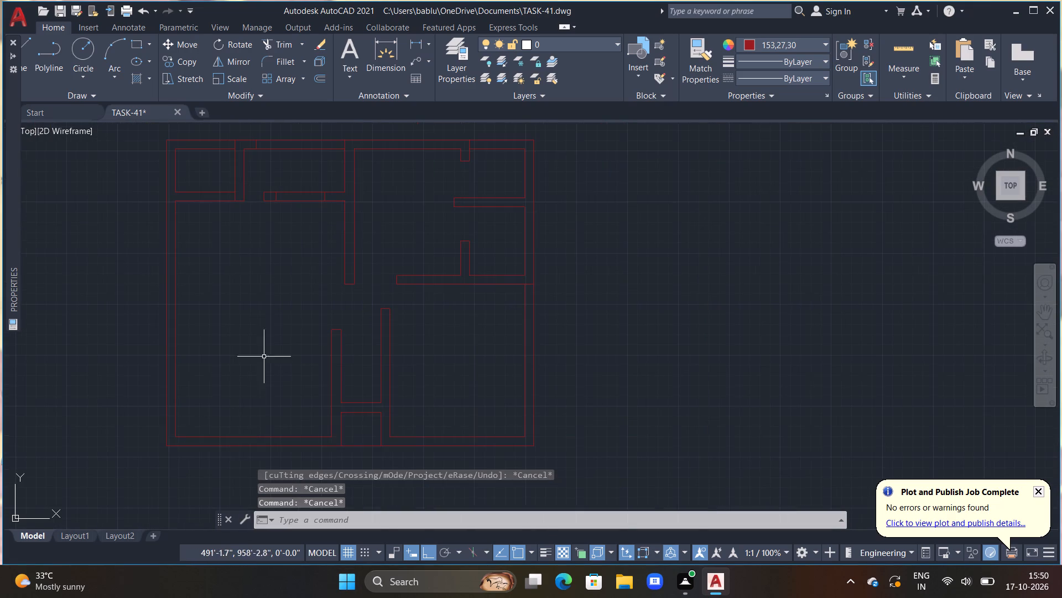
{"action": "middle_click_drag", "start_coordinate": [260, 349], "coordinate": [380, 323]}
{"action": "scroll", "coordinate": [361, 303], "scroll_direction": "down", "scroll_amount": 1}
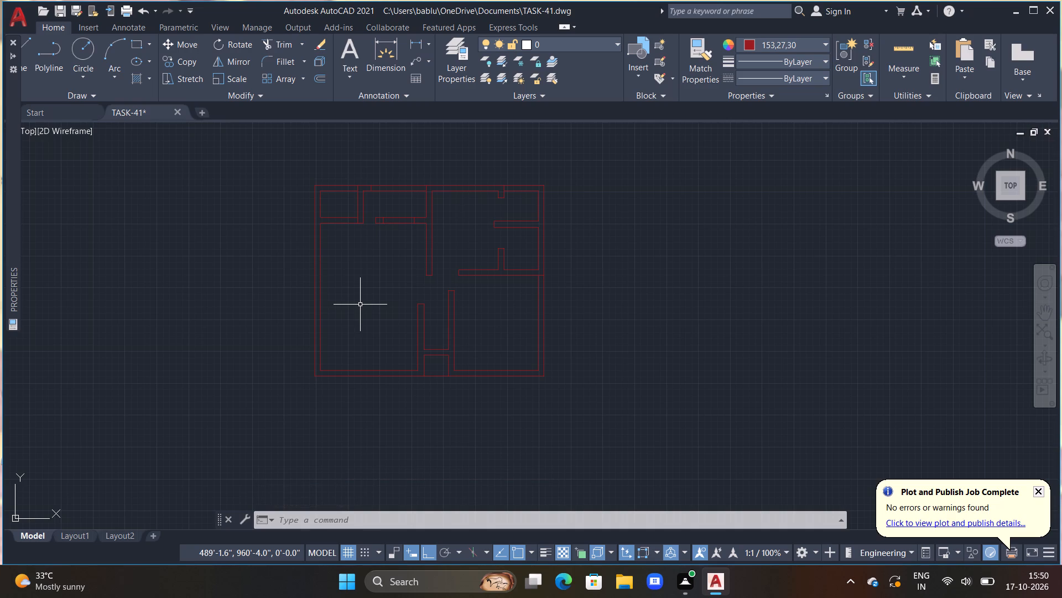
{"action": "type", "text": "OFF"}
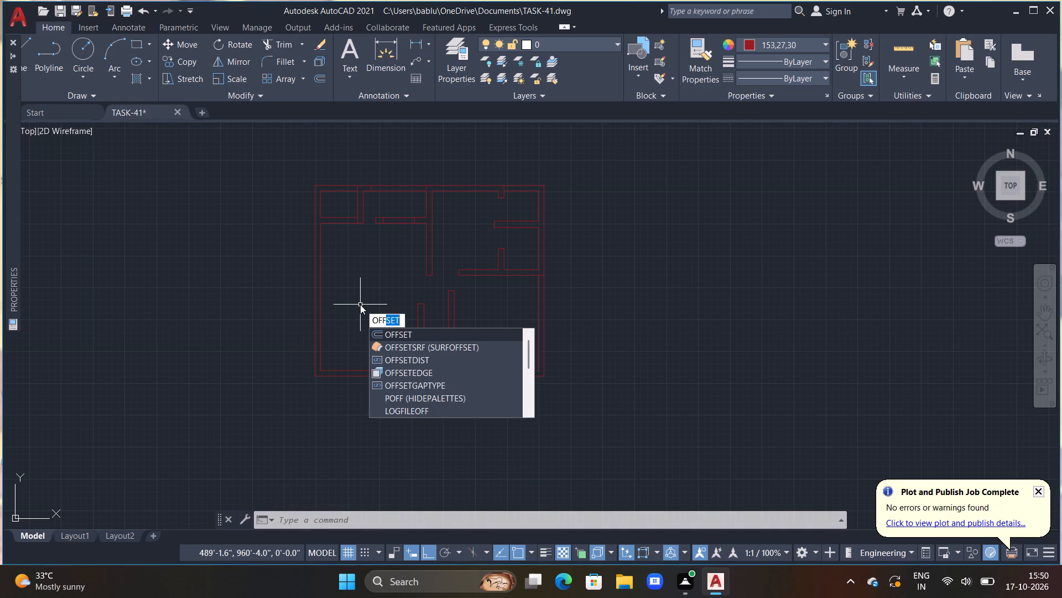
{"action": "key", "text": "space"}
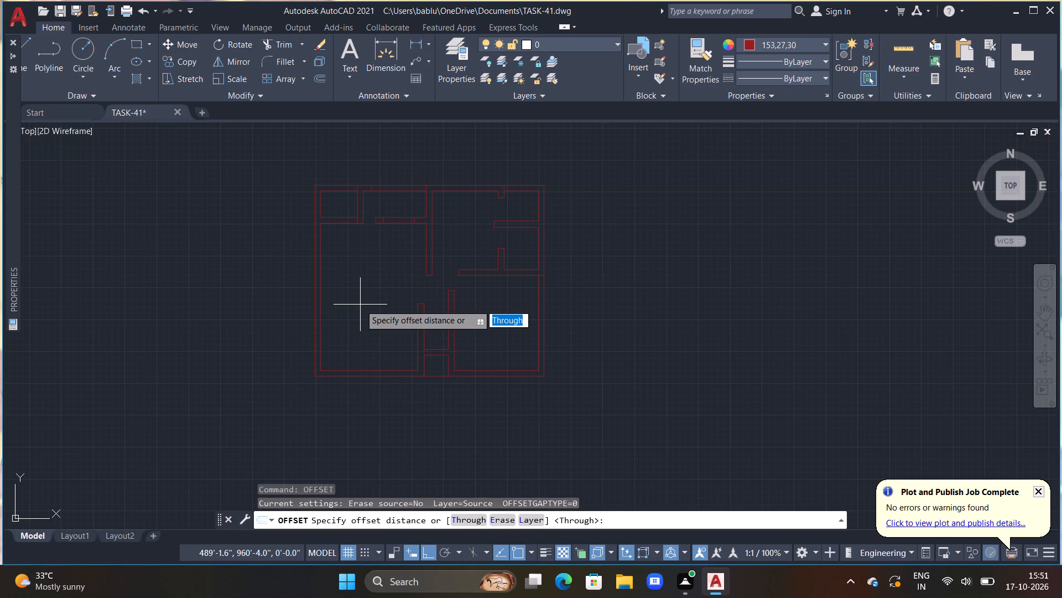
{"action": "type", "text": "8'"}
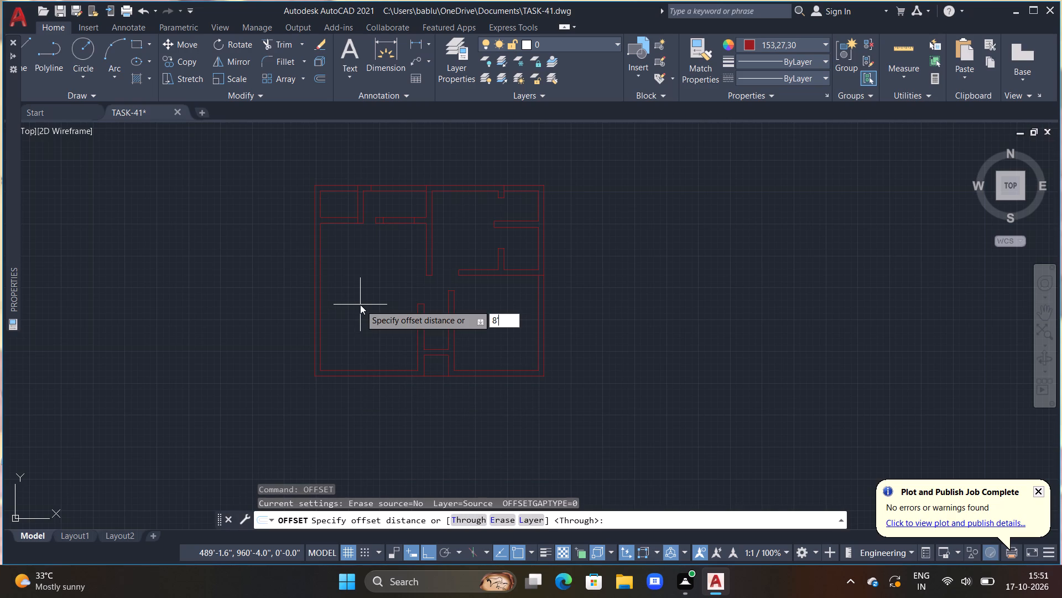
{"action": "type", "text": "6\""}
{"action": "key", "text": "Return"}
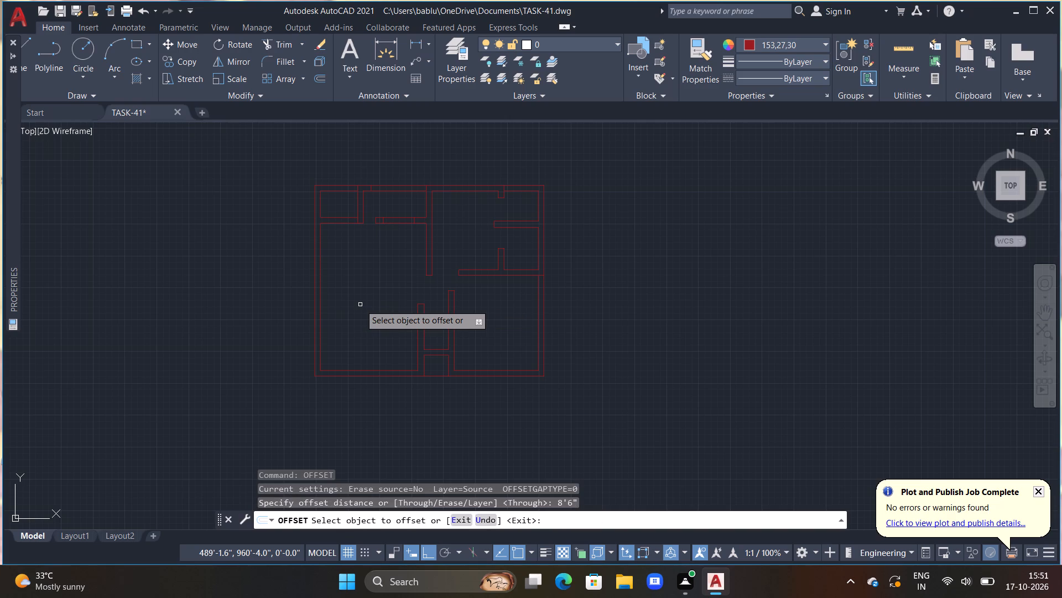
{"action": "left_click", "coordinate": [341, 225]}
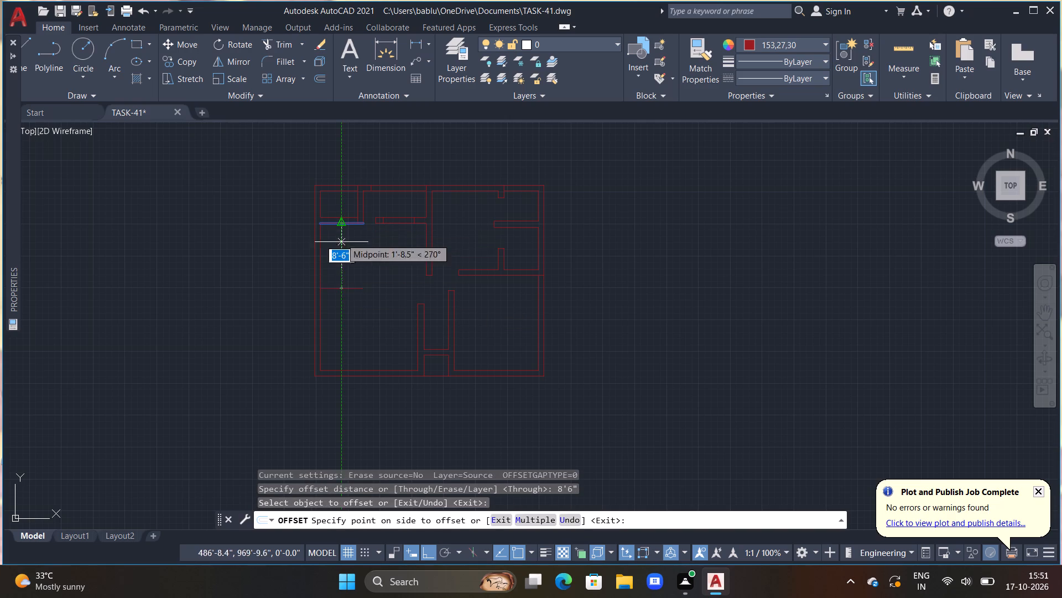
{"action": "left_click", "coordinate": [347, 293]}
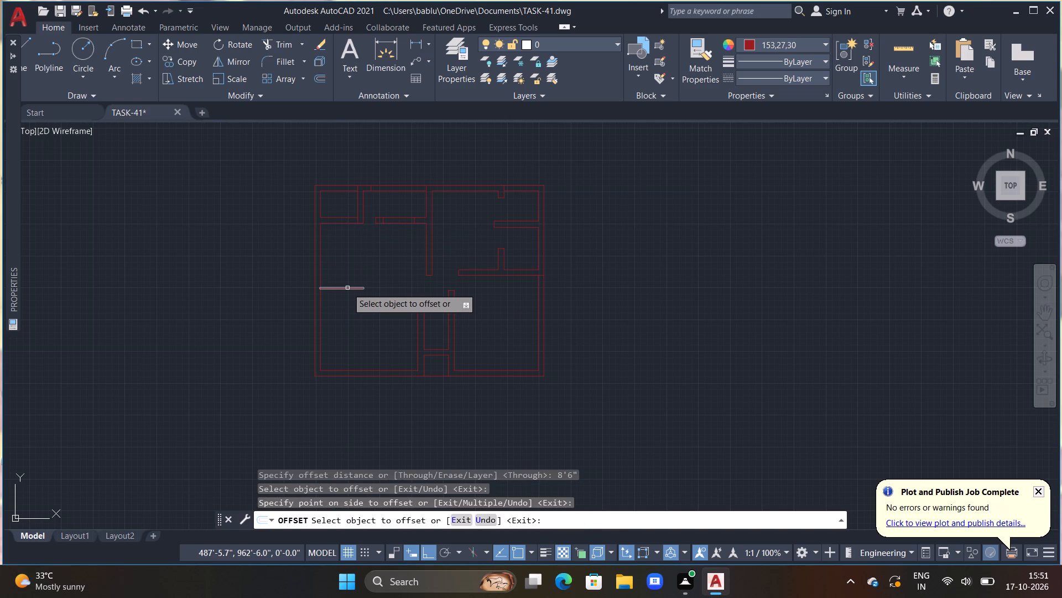
Offset the new short horizontal line 9" upward to form the second face of the left room's partition.
{"action": "left_click_drag", "start_coordinate": [347, 288], "coordinate": [348, 294]}
{"action": "type", "text": "9\""}
{"action": "key", "text": "Return"}
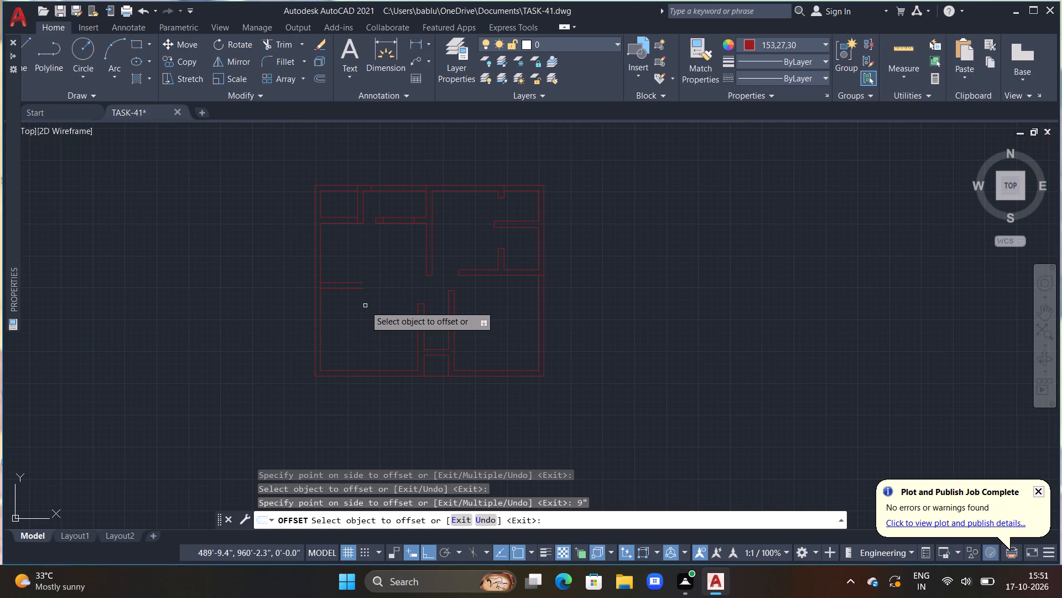
{"action": "key", "text": "Escape"}
{"action": "key", "text": "Escape"}
{"action": "key", "text": "Escape"}
{"action": "key", "text": "Escape"}
{"action": "key", "text": "Escape"}
{"action": "key", "text": "Escape"}
{"action": "key", "text": "Escape"}
{"action": "key", "text": "Escape"}
{"action": "key", "text": "Escape"}
{"action": "key", "text": "Escape"}
{"action": "key", "text": "Escape"}
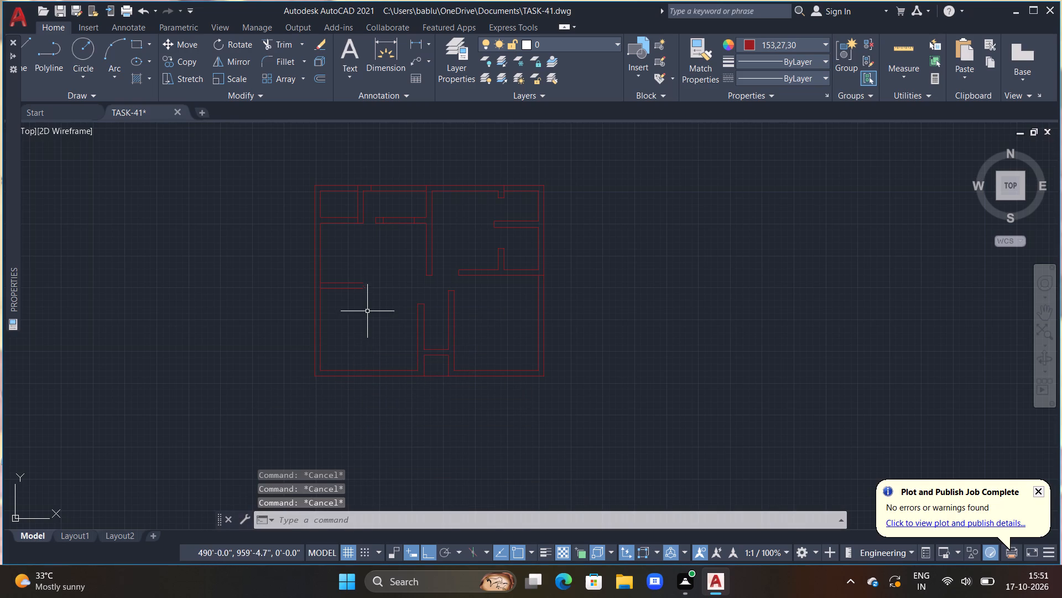
Draw lines extending both faces of the left partition 1'-7.5" rightward, in line with the upper opening's right jamb, with a 9" end cap.
{"action": "scroll", "coordinate": [415, 288], "scroll_direction": "up", "scroll_amount": 1}
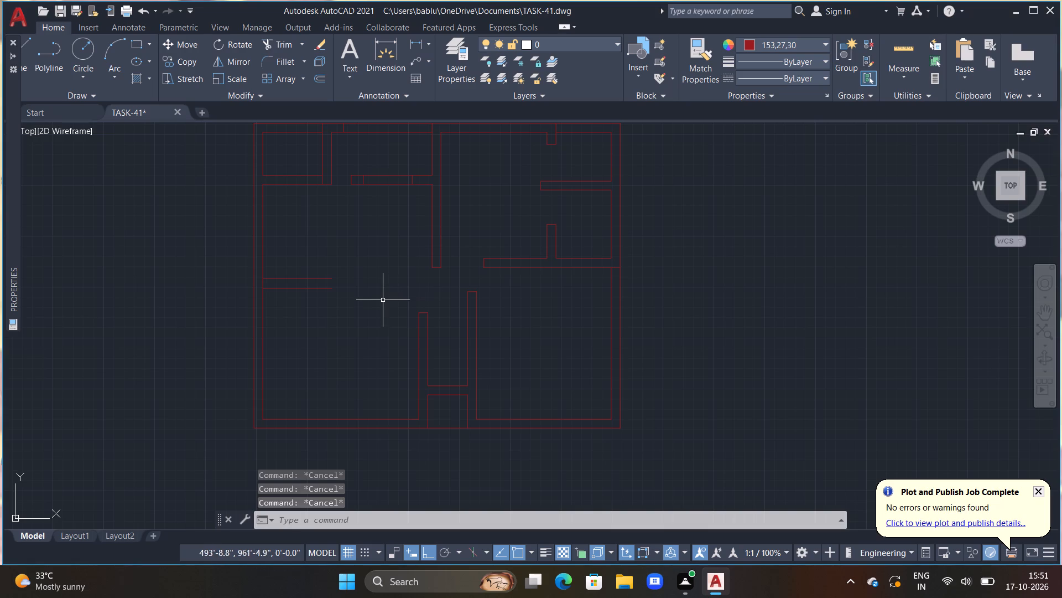
{"action": "scroll", "coordinate": [382, 298], "scroll_direction": "down", "scroll_amount": 1}
{"action": "middle_click_drag", "start_coordinate": [386, 297], "coordinate": [397, 325]}
{"action": "middle_click_drag", "start_coordinate": [362, 235], "coordinate": [391, 288]}
{"action": "scroll", "coordinate": [382, 258], "scroll_direction": "down", "scroll_amount": 1}
{"action": "scroll", "coordinate": [389, 286], "scroll_direction": "up", "scroll_amount": 5}
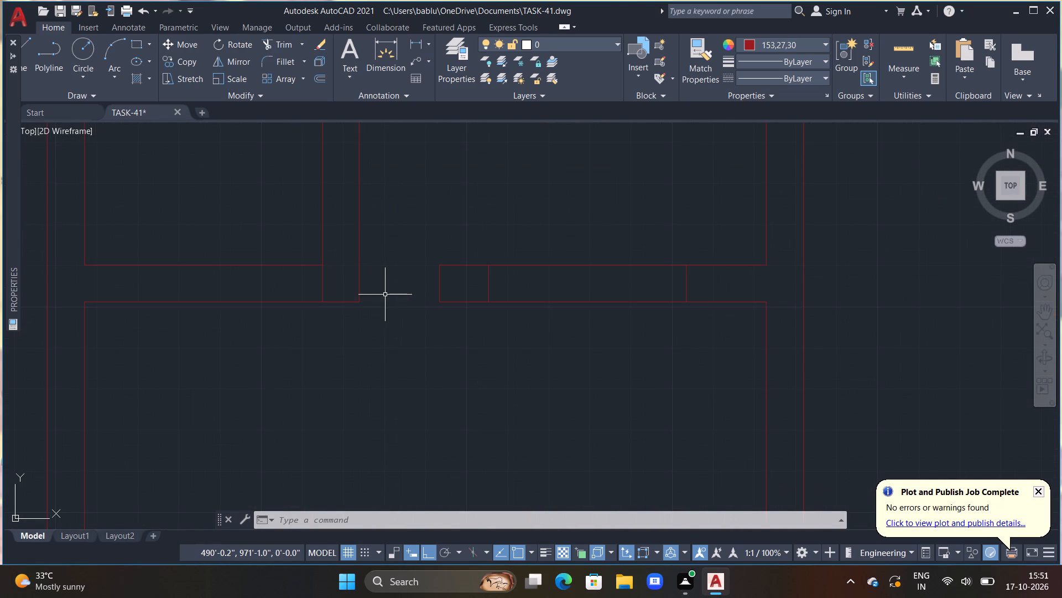
{"action": "scroll", "coordinate": [385, 295], "scroll_direction": "down", "scroll_amount": 3}
{"action": "middle_click_drag", "start_coordinate": [388, 363], "coordinate": [355, 292]}
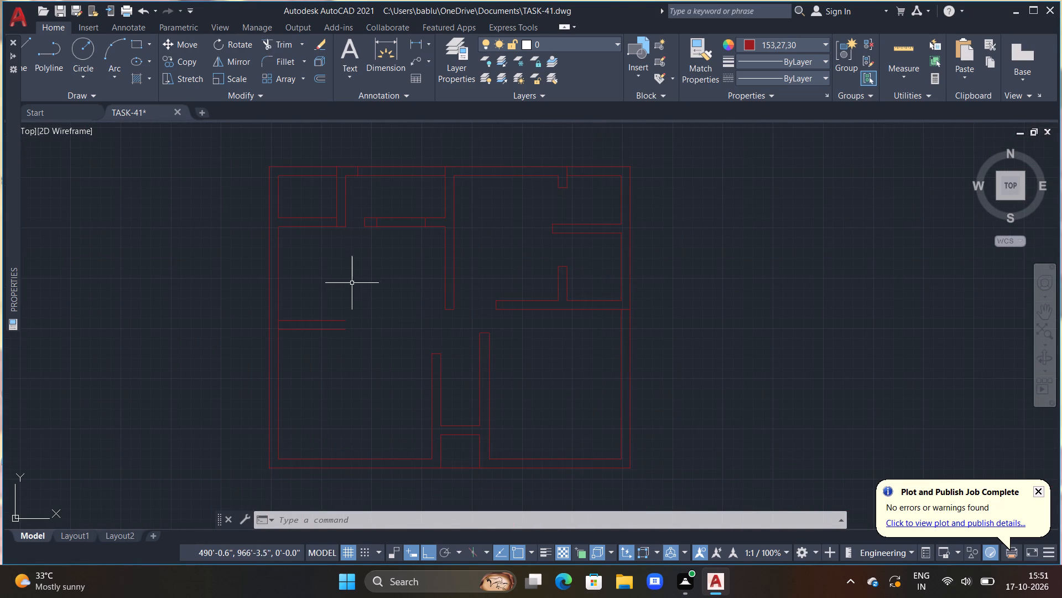
{"action": "type", "text": "L"}
{"action": "key", "text": "space"}
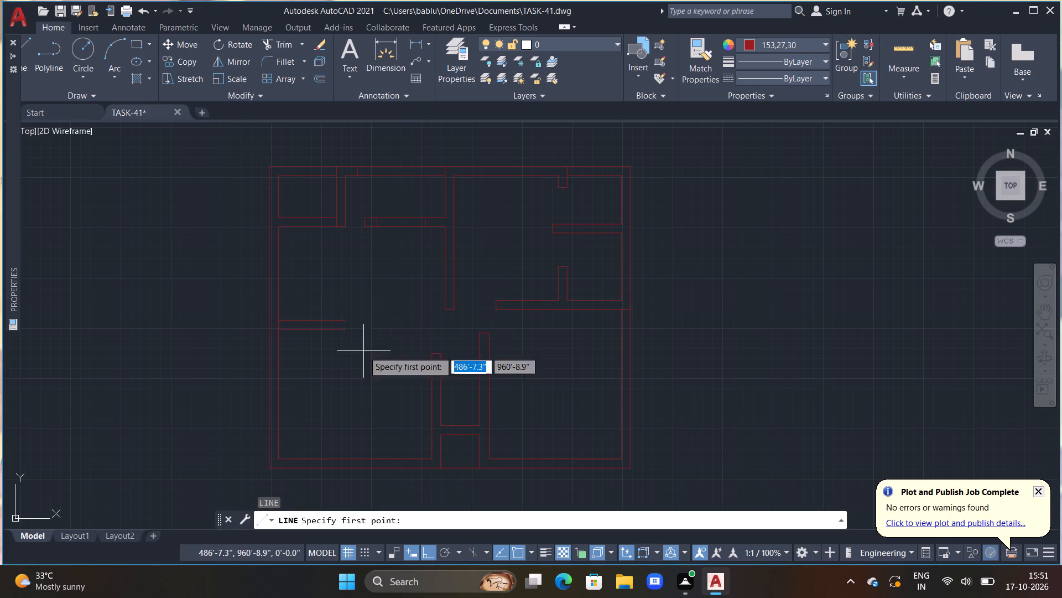
{"action": "left_click_drag", "start_coordinate": [347, 319], "coordinate": [365, 314]}
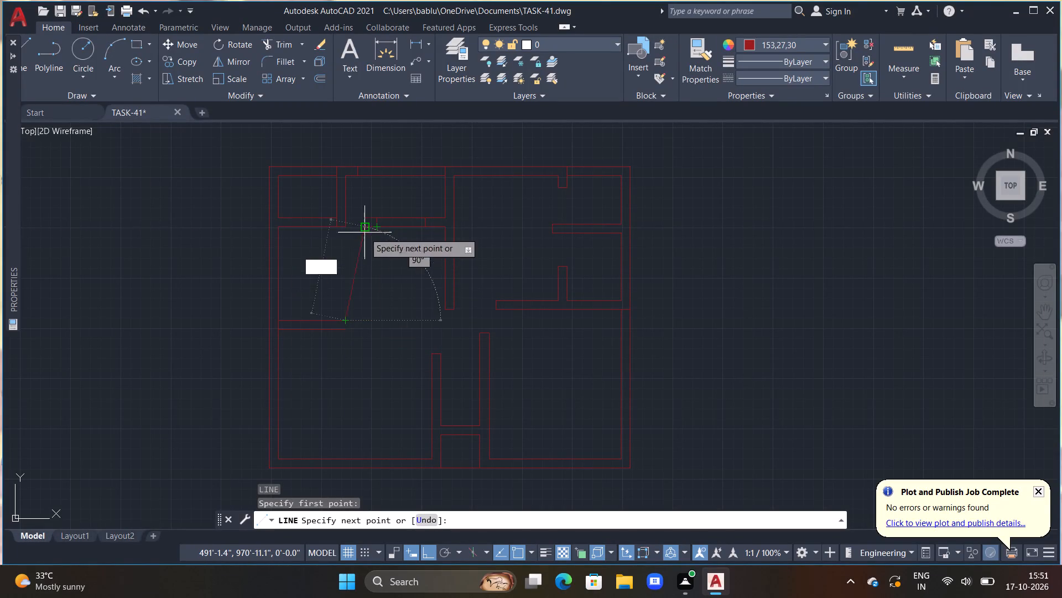
{"action": "left_click", "coordinate": [365, 320]}
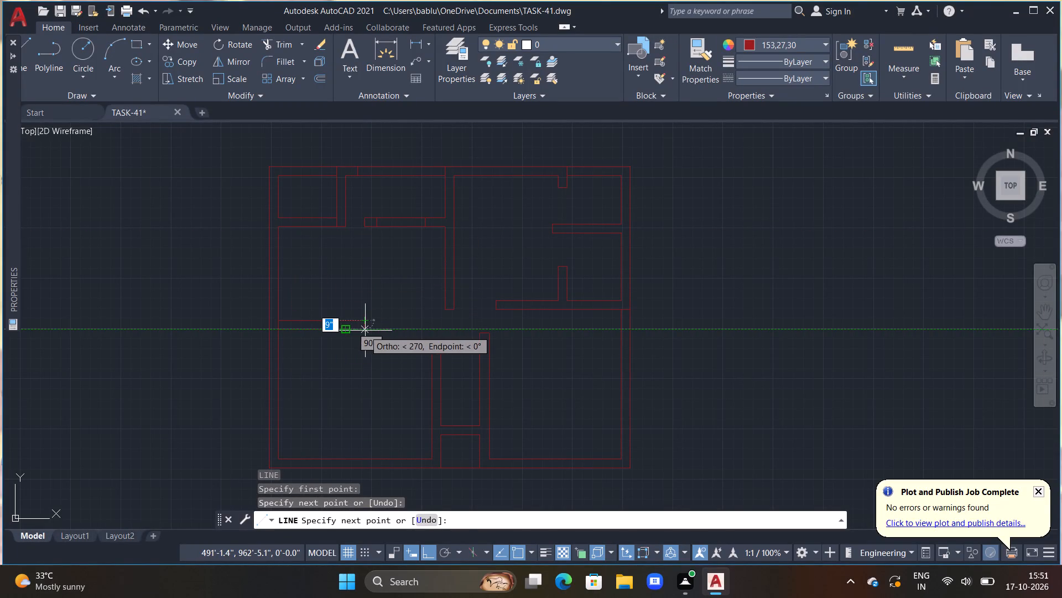
{"action": "left_click", "coordinate": [365, 331]}
{"action": "left_click", "coordinate": [343, 329]}
{"action": "key", "text": "Escape"}
Trim the inner left wall line between the two faces of the new horizontal partition to open the junction.
{"action": "scroll", "coordinate": [344, 327], "scroll_direction": "down", "scroll_amount": 3}
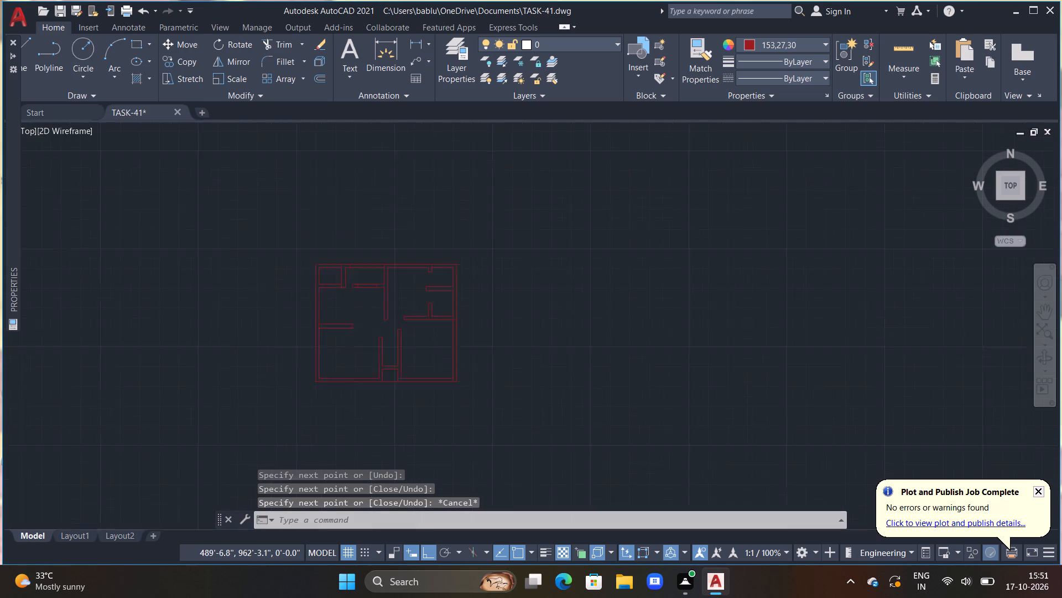
{"action": "scroll", "coordinate": [348, 333], "scroll_direction": "up", "scroll_amount": 5}
{"action": "middle_click_drag", "start_coordinate": [352, 331], "coordinate": [422, 345]}
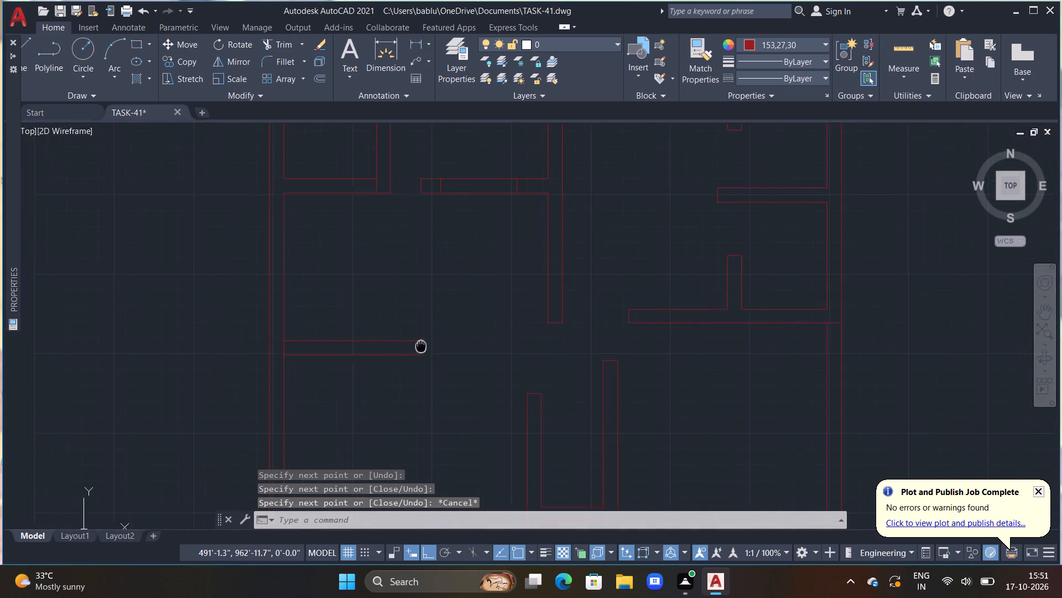
{"action": "middle_click_drag", "start_coordinate": [422, 345], "coordinate": [426, 346]}
{"action": "type", "text": "TR"}
{"action": "key", "text": "space"}
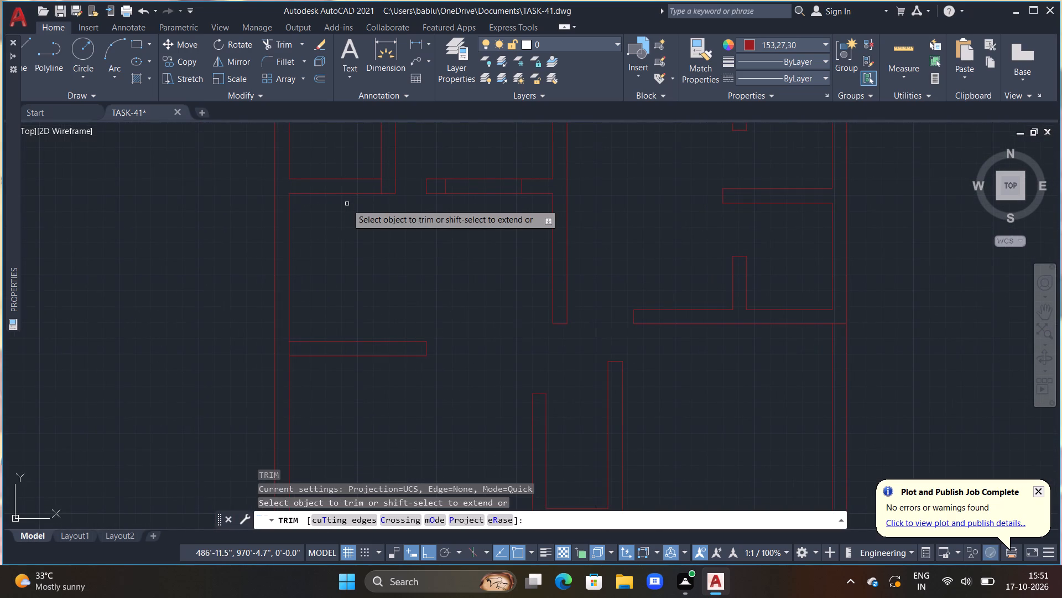
{"action": "left_click", "coordinate": [289, 352]}
{"action": "scroll", "coordinate": [473, 229], "scroll_direction": "down", "scroll_amount": 1}
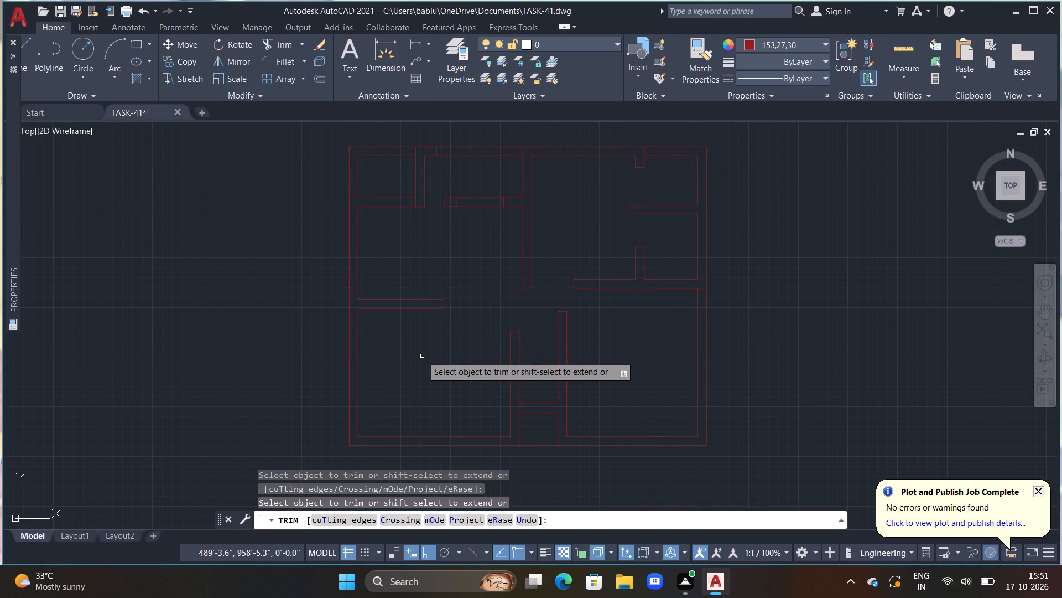
Extend the inner bottom wall line of the lower-left room to the outer left wall line.
{"action": "middle_click_drag", "start_coordinate": [421, 338], "coordinate": [418, 271]}
{"action": "key", "text": "Escape"}
{"action": "key", "text": "Escape"}
{"action": "key", "text": "Escape"}
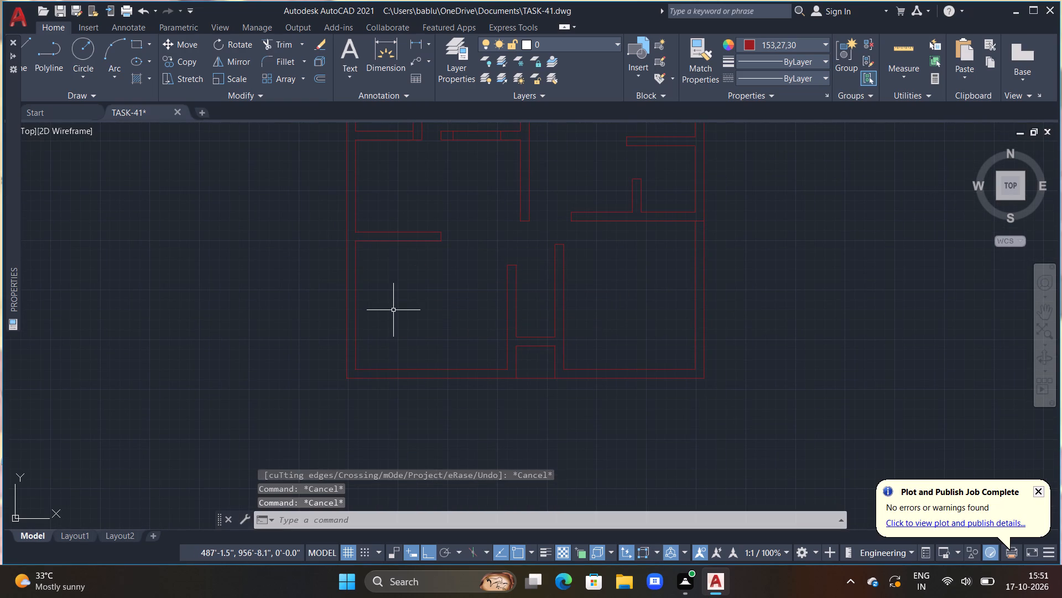
{"action": "scroll", "coordinate": [367, 353], "scroll_direction": "up", "scroll_amount": 1}
{"action": "middle_click_drag", "start_coordinate": [373, 352], "coordinate": [451, 257]}
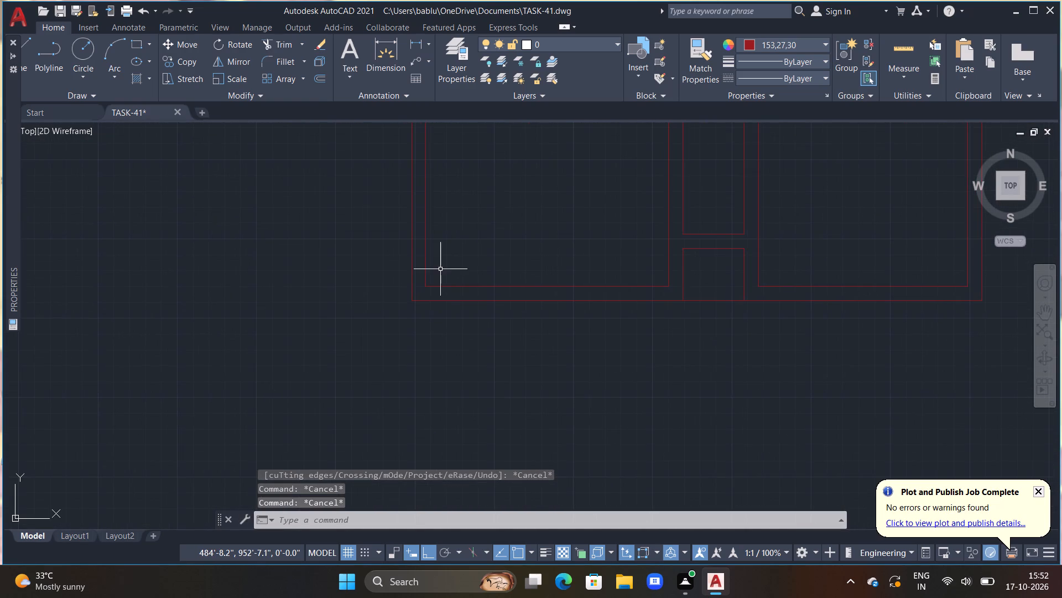
{"action": "scroll", "coordinate": [440, 267], "scroll_direction": "up", "scroll_amount": 2}
{"action": "type", "text": "EX"}
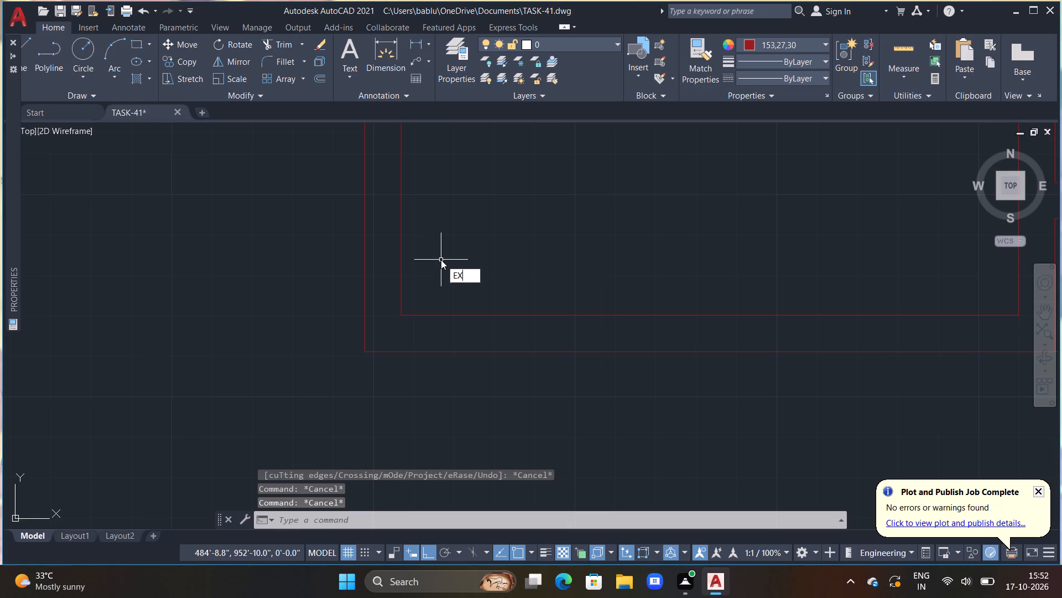
{"action": "key", "text": "space"}
{"action": "left_click", "coordinate": [436, 314]}
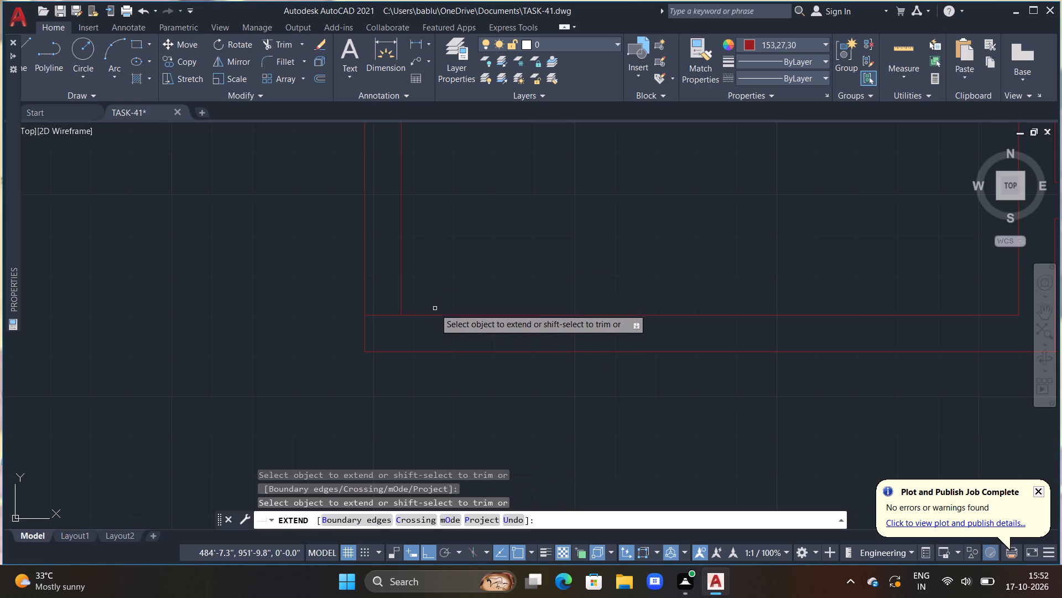
{"action": "key", "text": "Escape"}
{"action": "key", "text": "Escape"}
{"action": "key", "text": "Escape"}
{"action": "key", "text": "Escape"}
{"action": "key", "text": "Escape"}
{"action": "key", "text": "Escape"}
{"action": "key", "text": "Escape"}
{"action": "key", "text": "Escape"}
{"action": "key", "text": "Escape"}
Offset the extended inner bottom wall line 3'6" upward to mark an opening in the left outer wall.
{"action": "type", "text": "OFF"}
{"action": "key", "text": "space"}
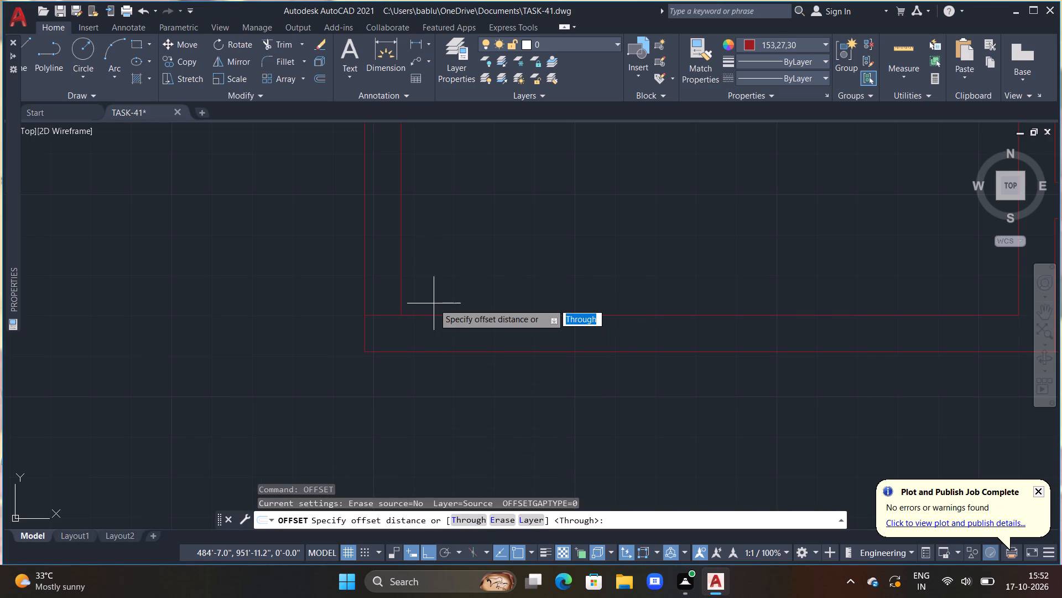
{"action": "type", "text": "3'6\""}
{"action": "key", "text": "Return"}
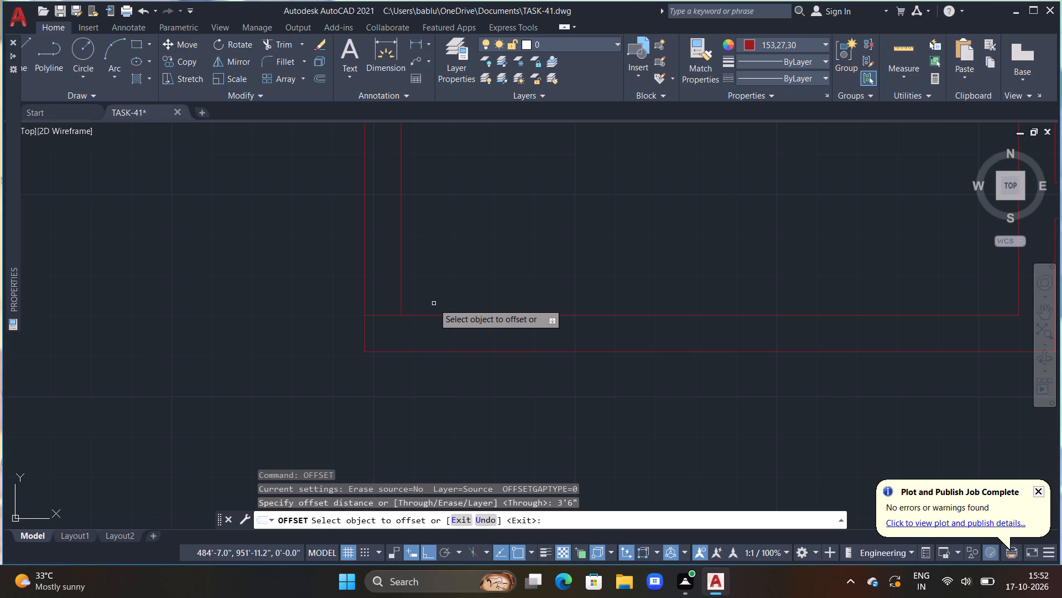
{"action": "left_click", "coordinate": [390, 316]}
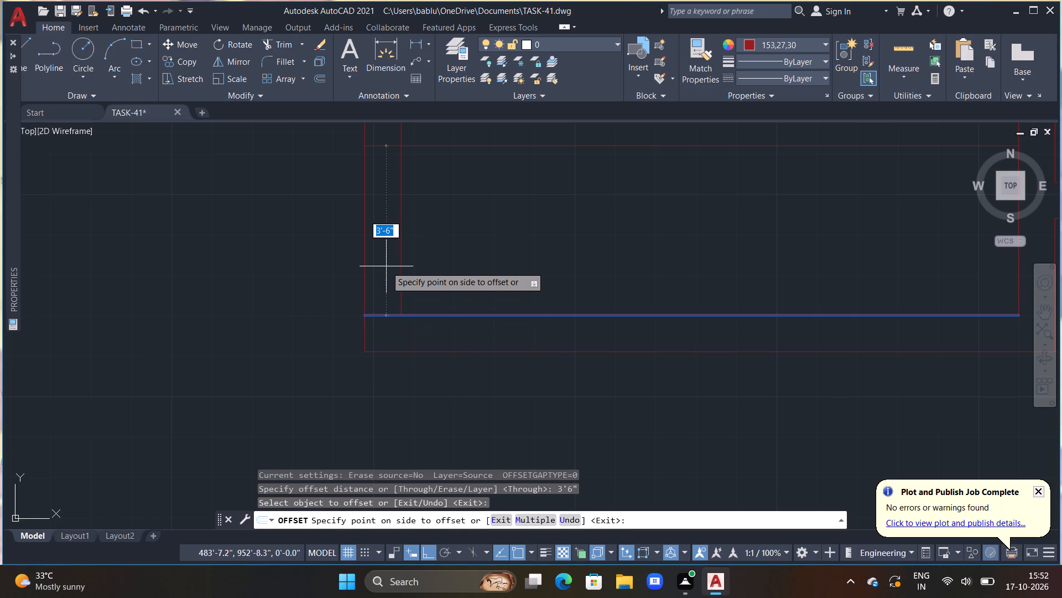
{"action": "left_click", "coordinate": [391, 241]}
{"action": "key", "text": "Escape"}
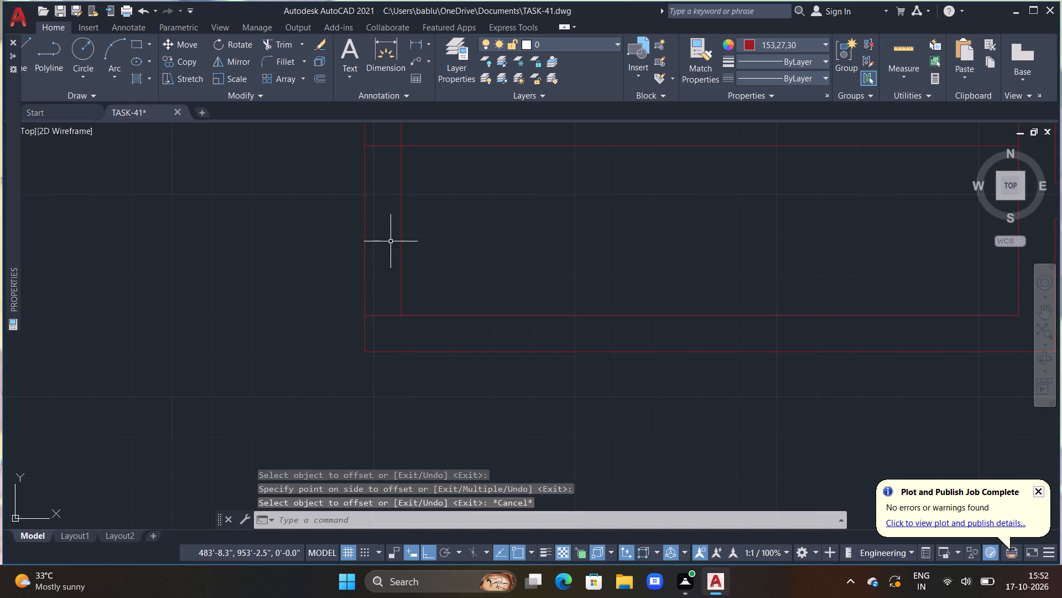
Trim both faces of the left outer wall between the two marking lines to cut the 3'6" opening.
{"action": "type", "text": "TR"}
{"action": "key", "text": "space"}
{"action": "left_click_drag", "start_coordinate": [336, 262], "coordinate": [414, 226]}
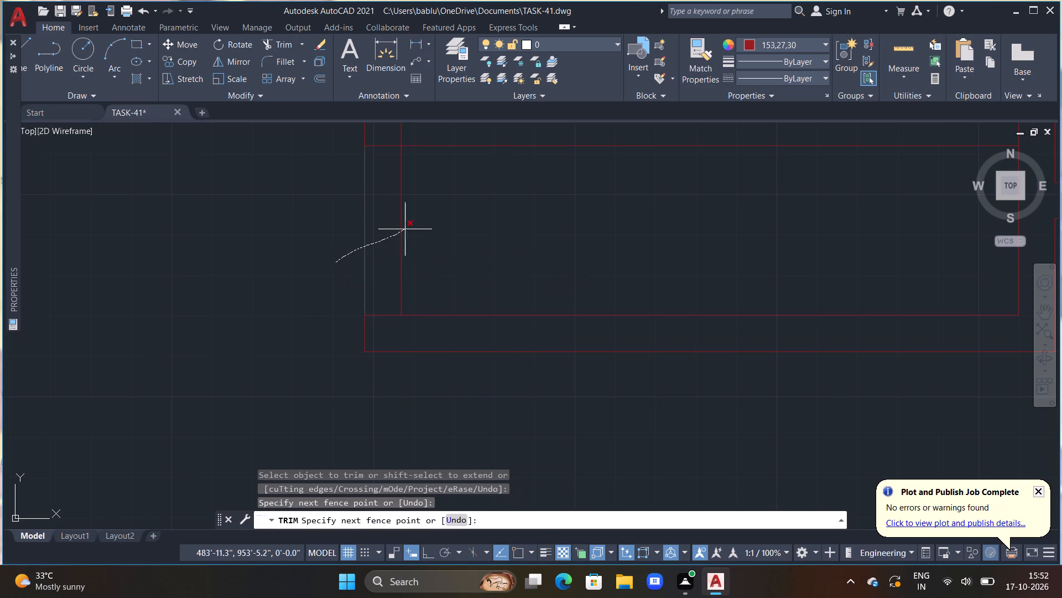
{"action": "left_click_drag", "start_coordinate": [414, 226], "coordinate": [480, 140]}
{"action": "scroll", "coordinate": [504, 183], "scroll_direction": "down", "scroll_amount": 2}
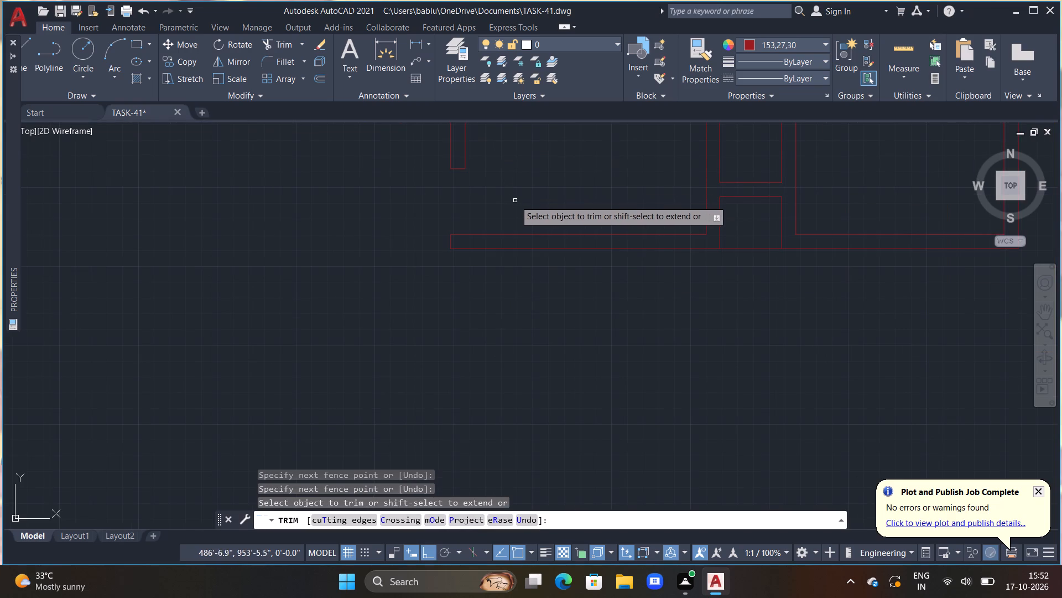
Offset the right face of the left vertical partition in the lower middle 2'6" to the right.
{"action": "middle_click_drag", "start_coordinate": [521, 176], "coordinate": [517, 227]}
{"action": "middle_click_drag", "start_coordinate": [627, 190], "coordinate": [513, 250]}
{"action": "middle_click_drag", "start_coordinate": [524, 212], "coordinate": [472, 236]}
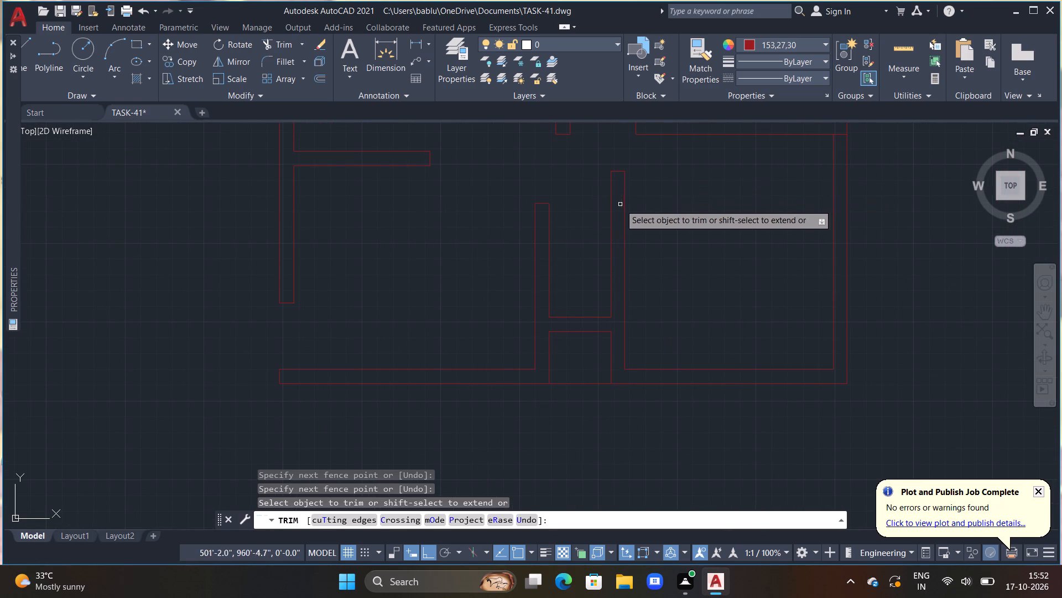
{"action": "scroll", "coordinate": [638, 197], "scroll_direction": "up", "scroll_amount": 1}
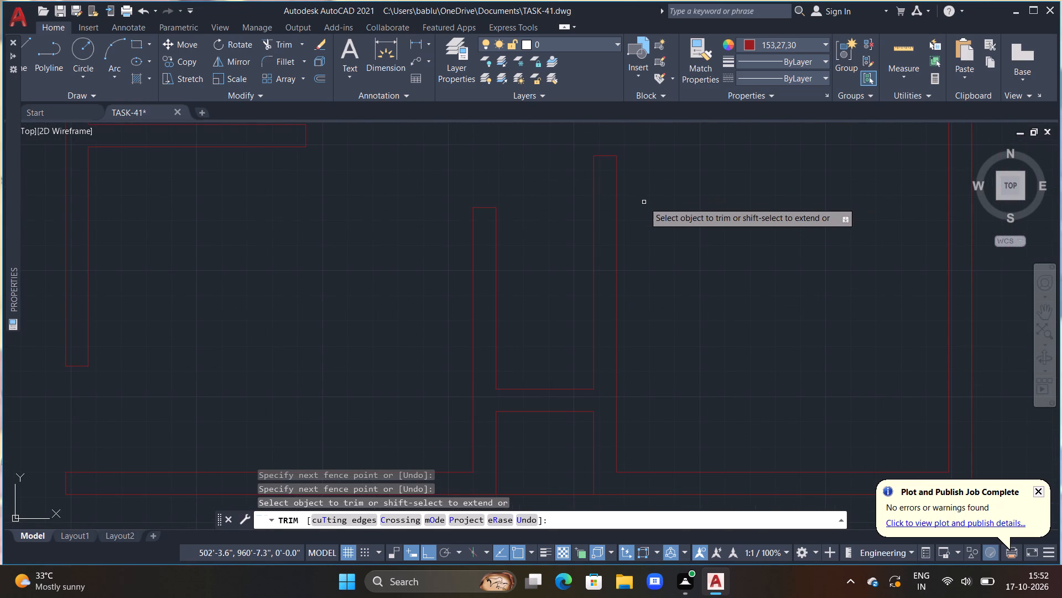
{"action": "scroll", "coordinate": [644, 208], "scroll_direction": "up", "scroll_amount": 1}
{"action": "key", "text": "Escape"}
{"action": "key", "text": "Escape"}
{"action": "type", "text": "OFF"}
{"action": "key", "text": "space"}
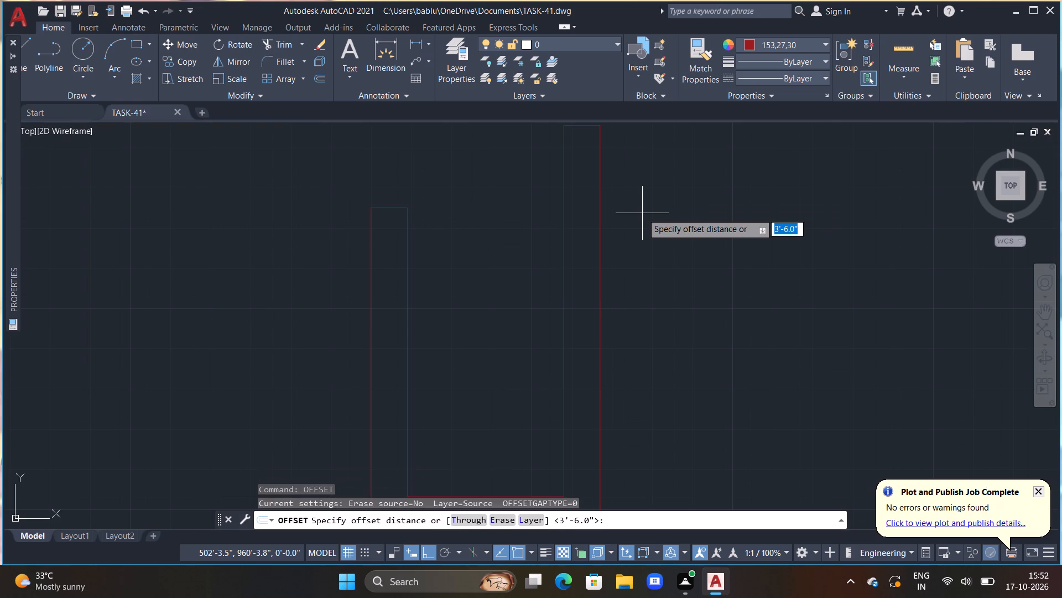
{"action": "type", "text": "2'6\""}
{"action": "key", "text": "Return"}
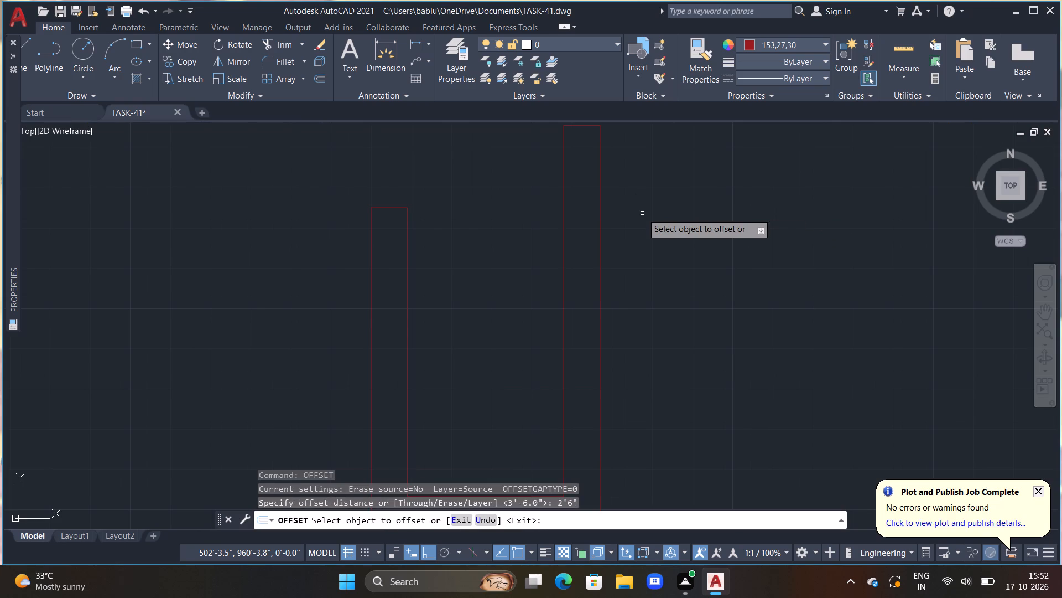
{"action": "left_click", "coordinate": [408, 297]}
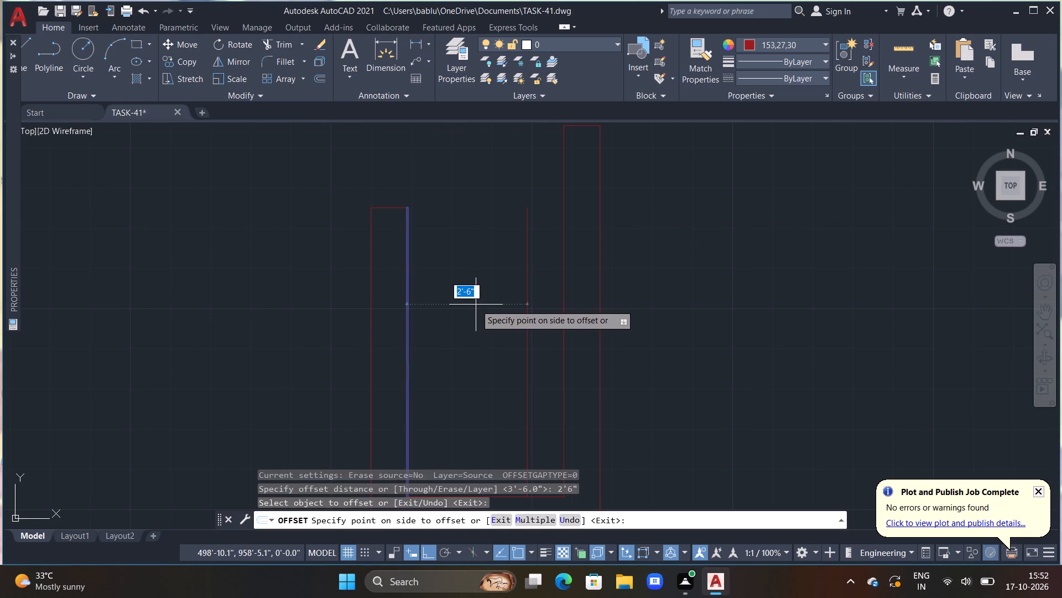
{"action": "left_click", "coordinate": [476, 305]}
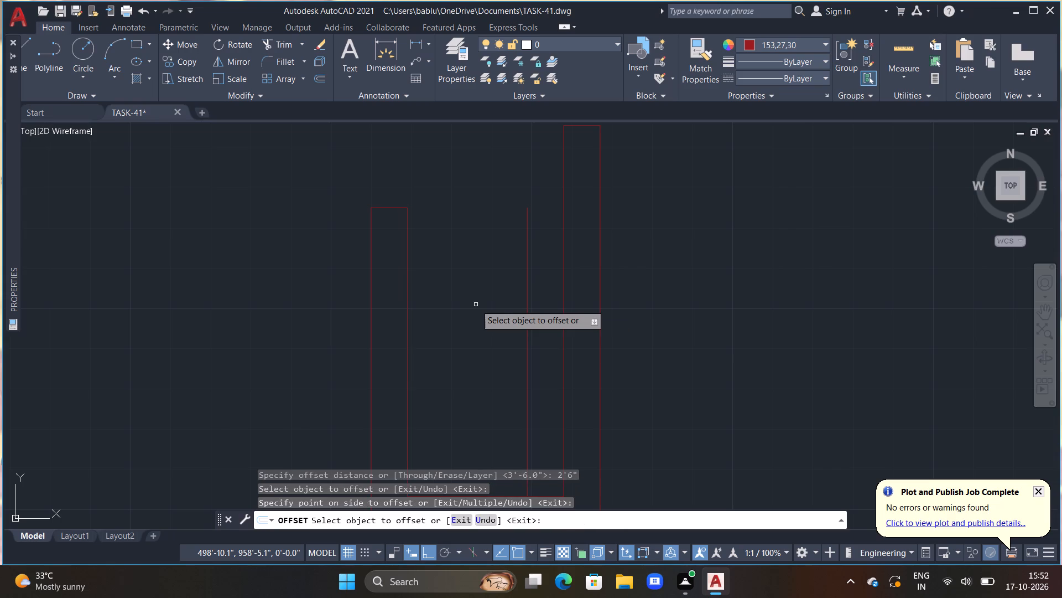
{"action": "key", "text": "Escape"}
{"action": "key", "text": "Escape"}
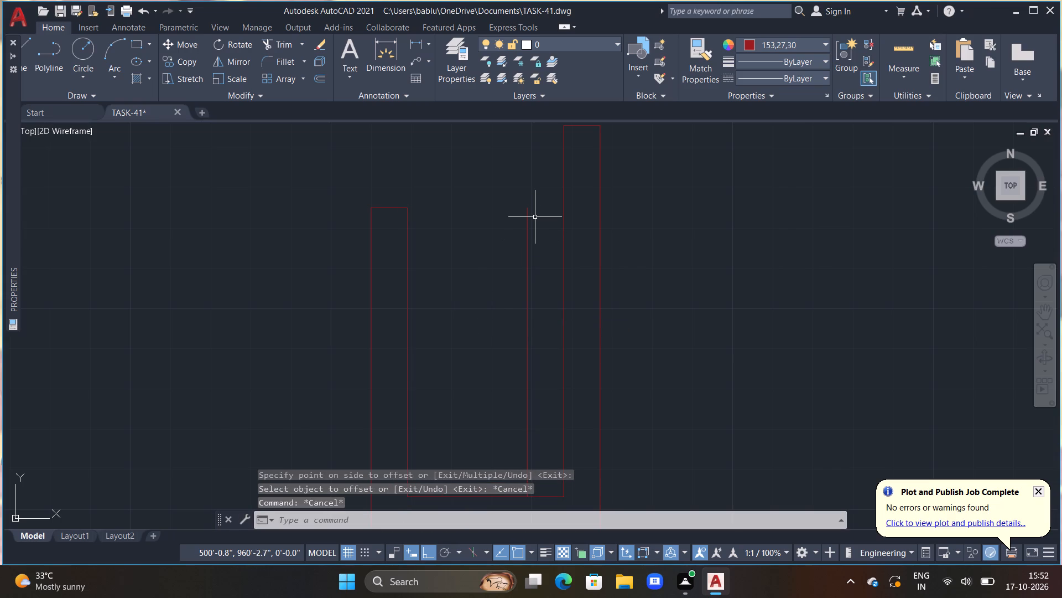
Draw a horizontal line about 2'-2" long from the offset line's upper end rightward across the taller vertical partition.
{"action": "key", "text": "l"}
{"action": "key", "text": "space"}
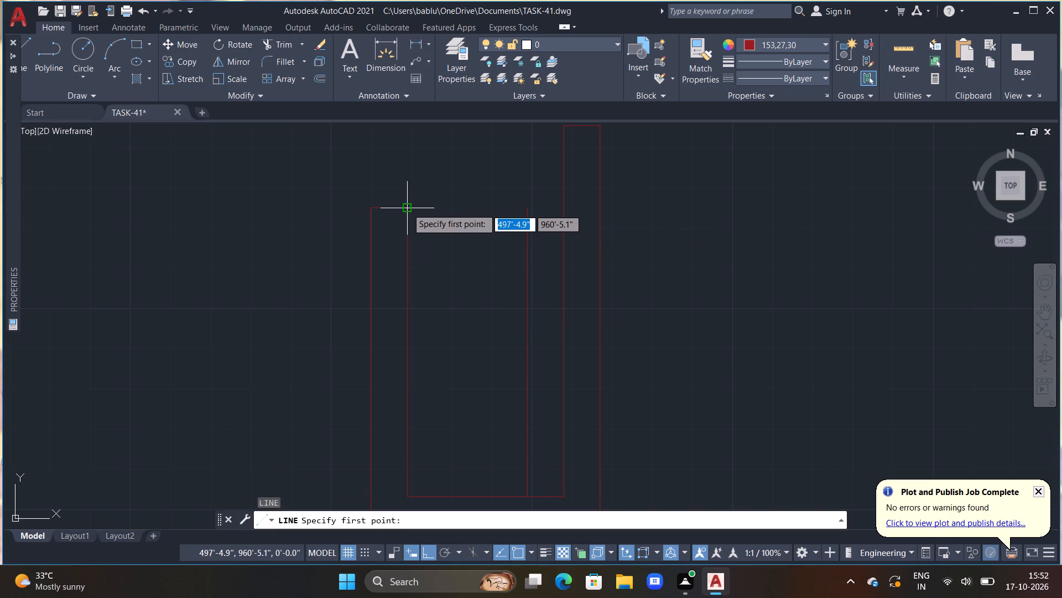
{"action": "left_click", "coordinate": [526, 210]}
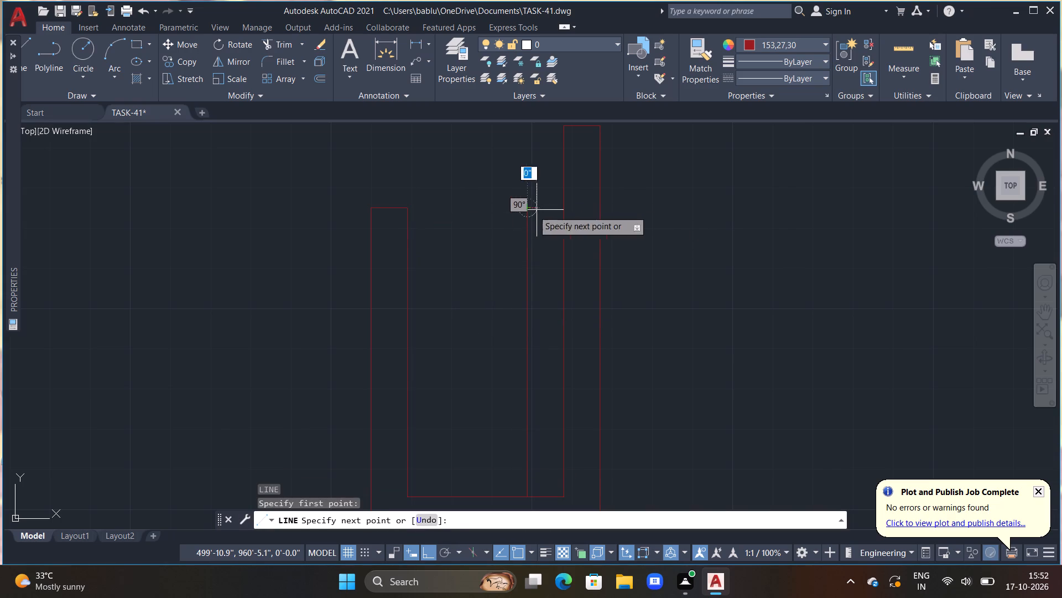
{"action": "left_click", "coordinate": [633, 211]}
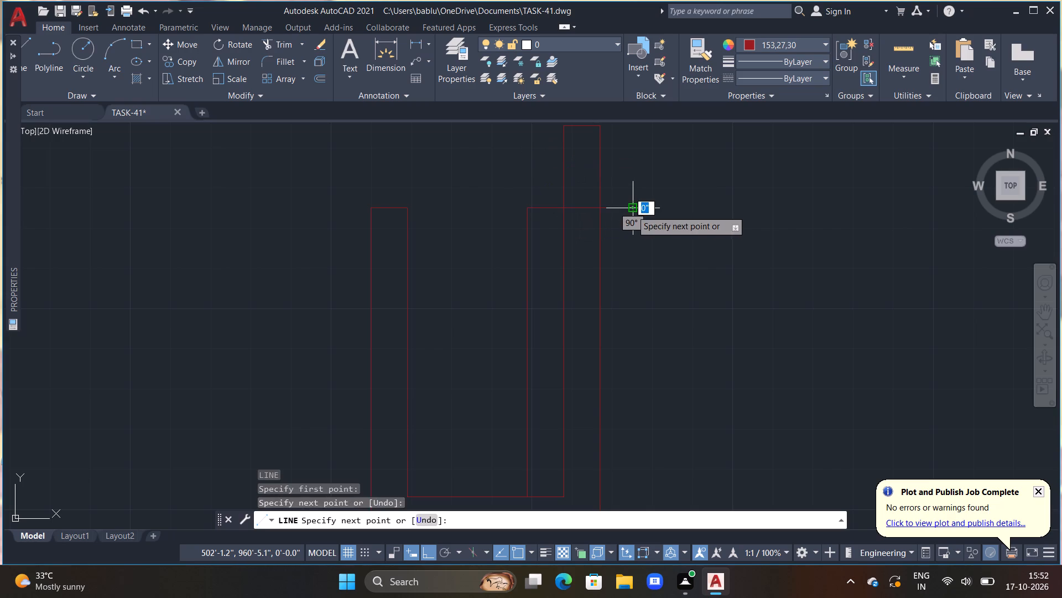
{"action": "key", "text": "Escape"}
{"action": "key", "text": "Escape"}
{"action": "key", "text": "Escape"}
{"action": "key", "text": "Escape"}
Offset the new horizontal line 6" upward to form the second face of the small wall stub.
{"action": "type", "text": "OFF 9\""}
{"action": "key", "text": "Return"}
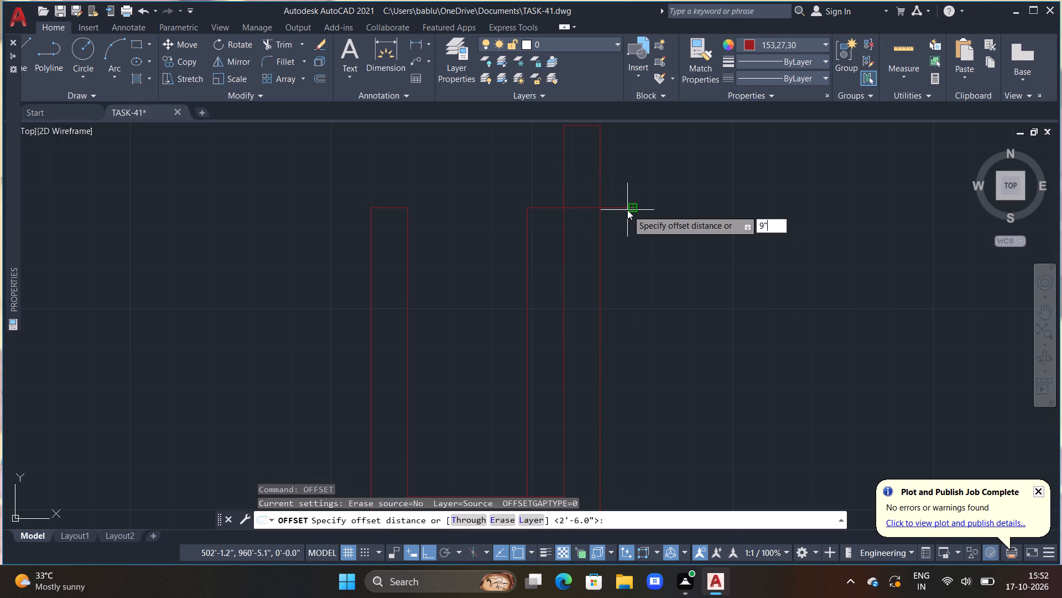
{"action": "left_click", "coordinate": [587, 207]}
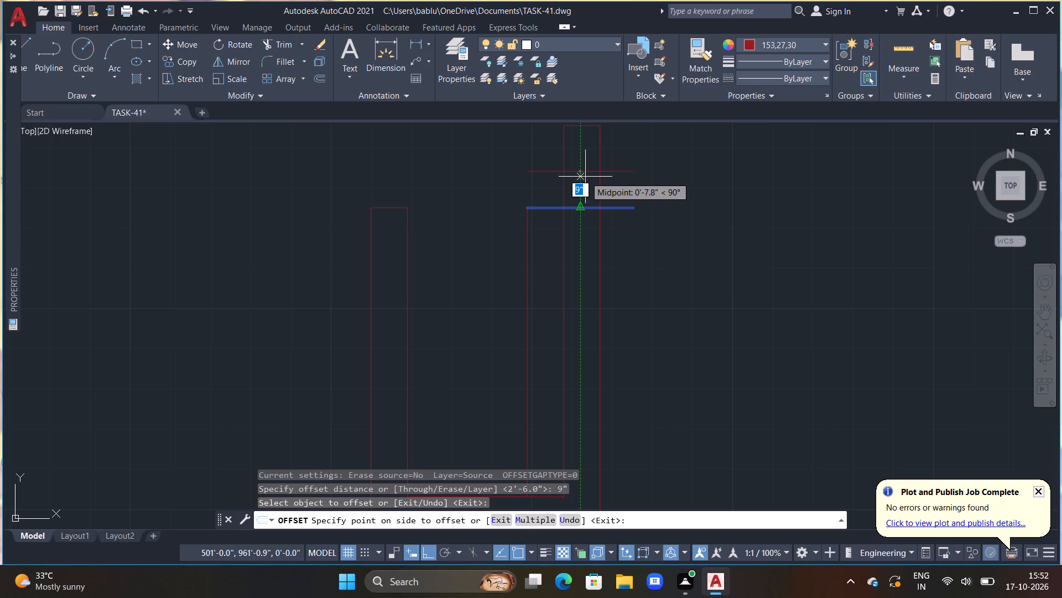
{"action": "type", "text": "6\""}
{"action": "key", "text": "Return"}
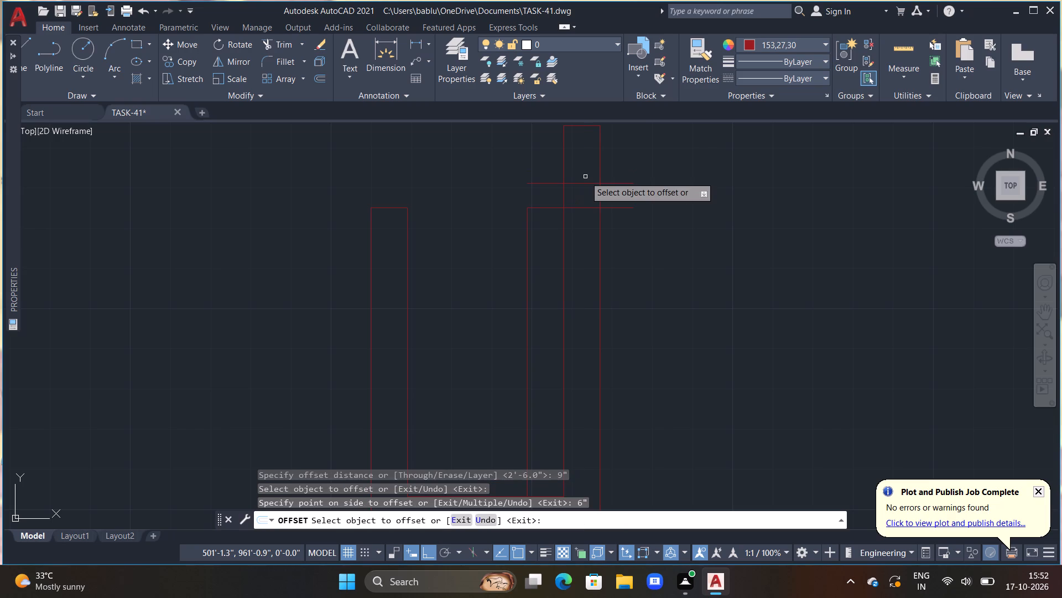
{"action": "key", "text": "Escape"}
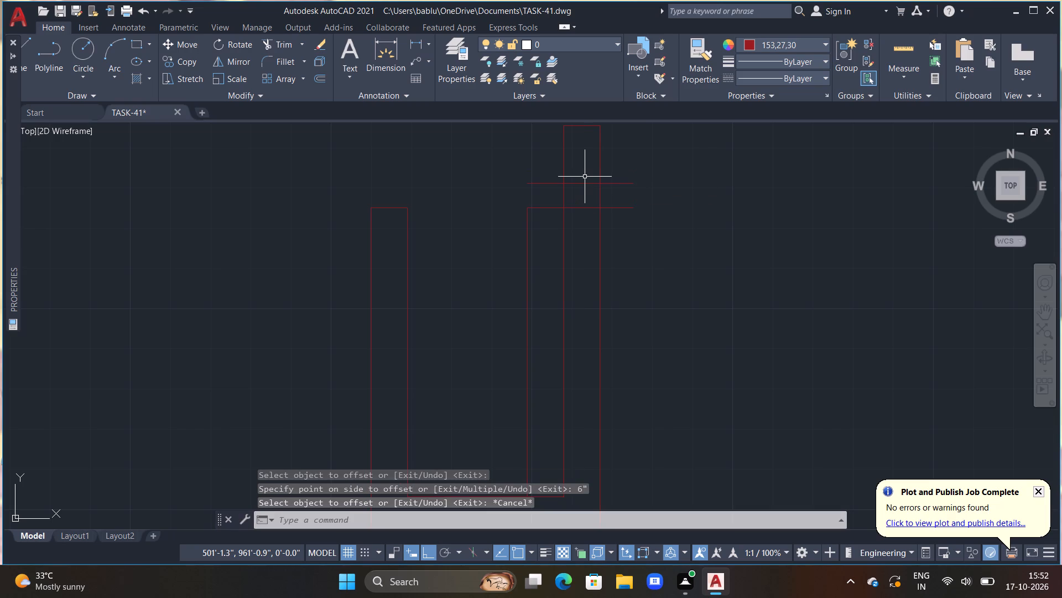
Draw a vertical line closing the left end between the two horizontal stub lines.
{"action": "type", "text": "L"}
{"action": "key", "text": "space"}
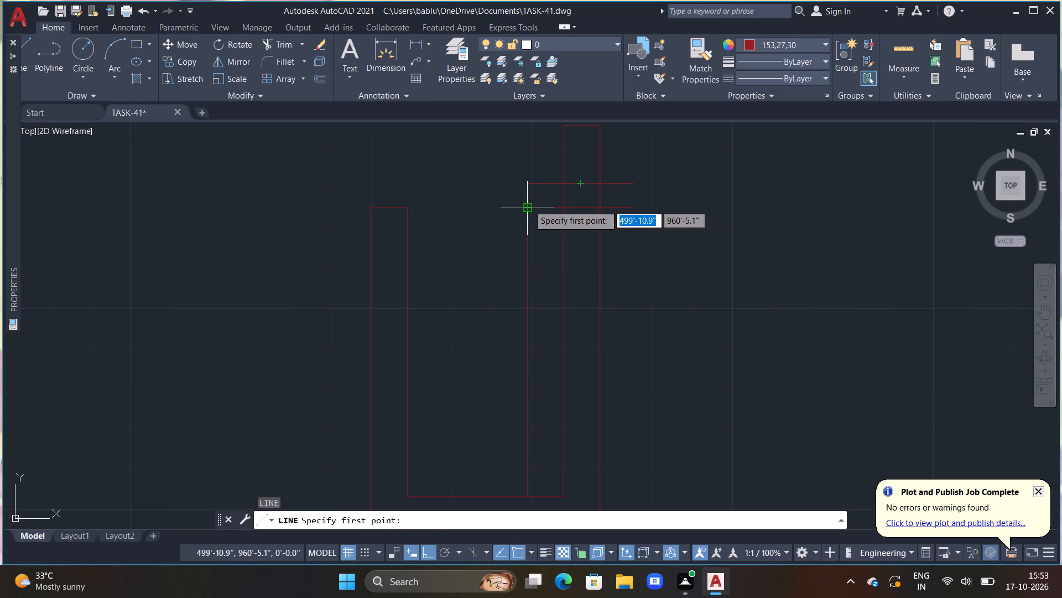
{"action": "left_click", "coordinate": [529, 206]}
{"action": "left_click", "coordinate": [526, 181]}
{"action": "key", "text": "Escape"}
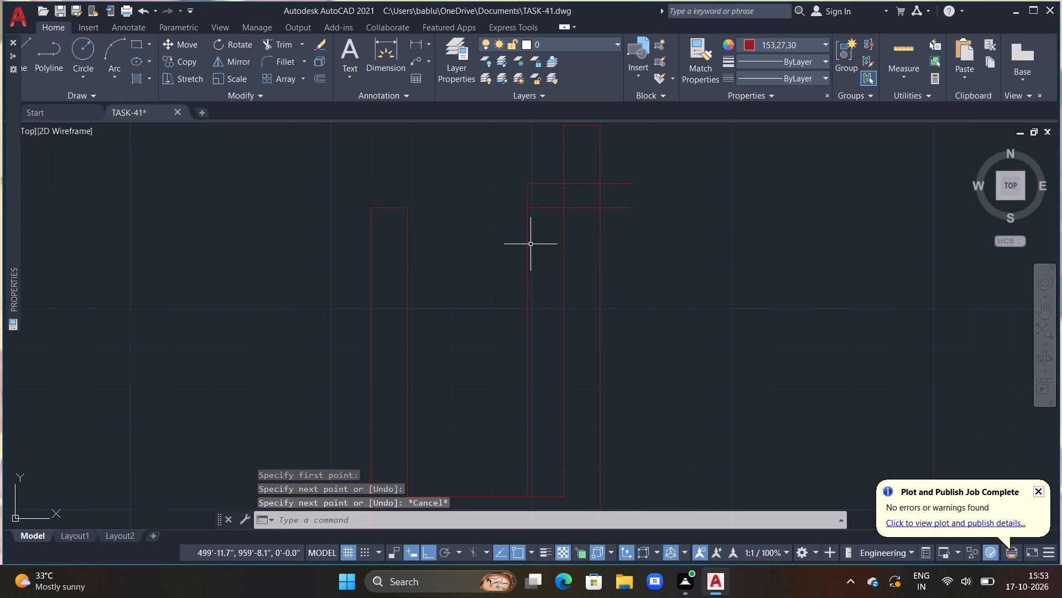
Trim the stub lines inside and beyond the taller partition, the partition face between them, and the vertical guide line below the stub.
{"action": "key", "text": "t"}
{"action": "key", "text": "r"}
{"action": "key", "text": "space"}
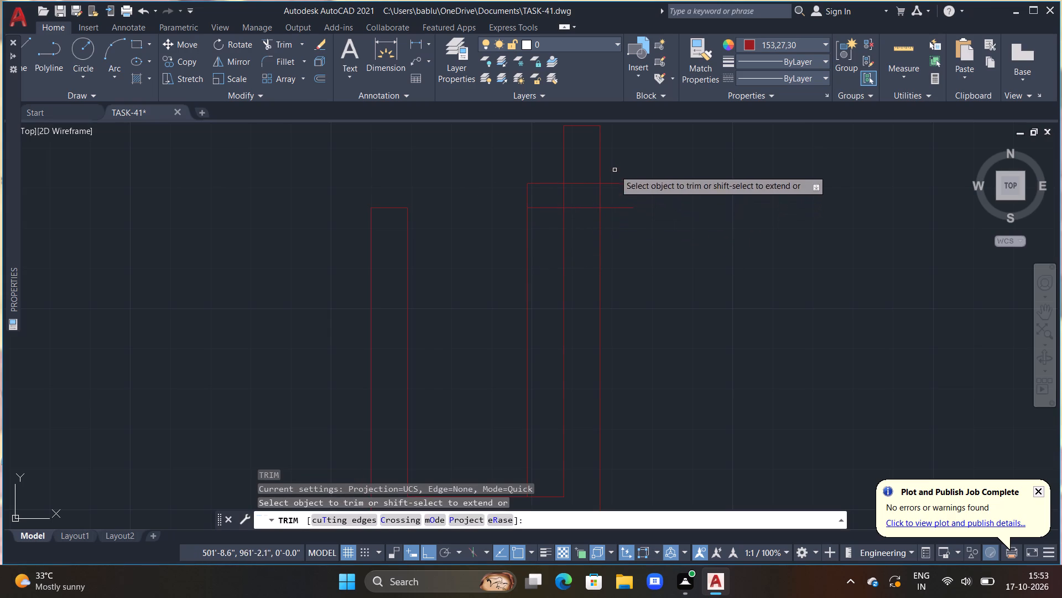
{"action": "left_click_drag", "start_coordinate": [615, 169], "coordinate": [623, 260]}
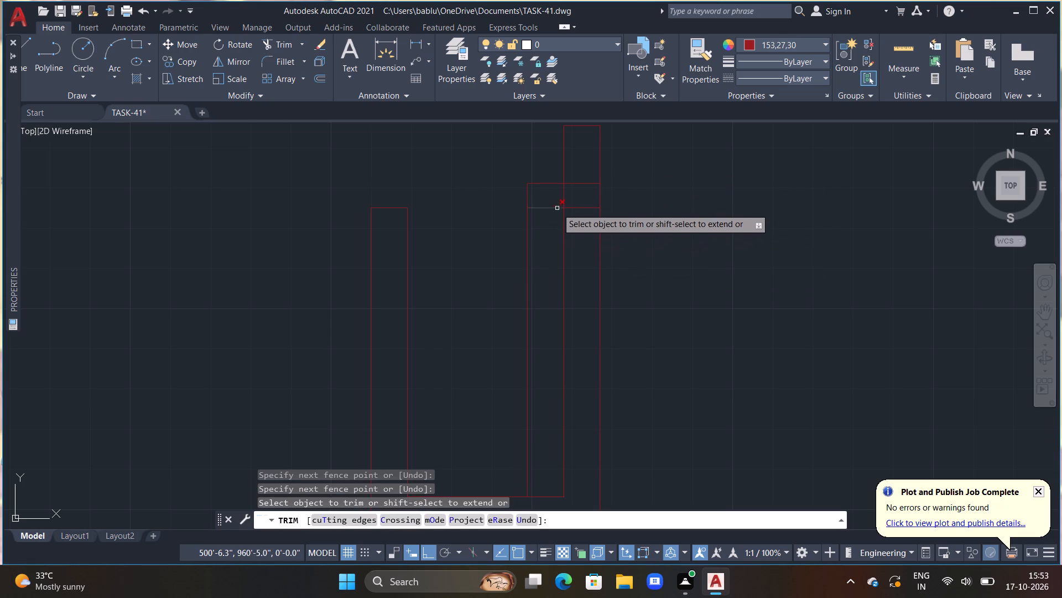
{"action": "left_click", "coordinate": [556, 197]}
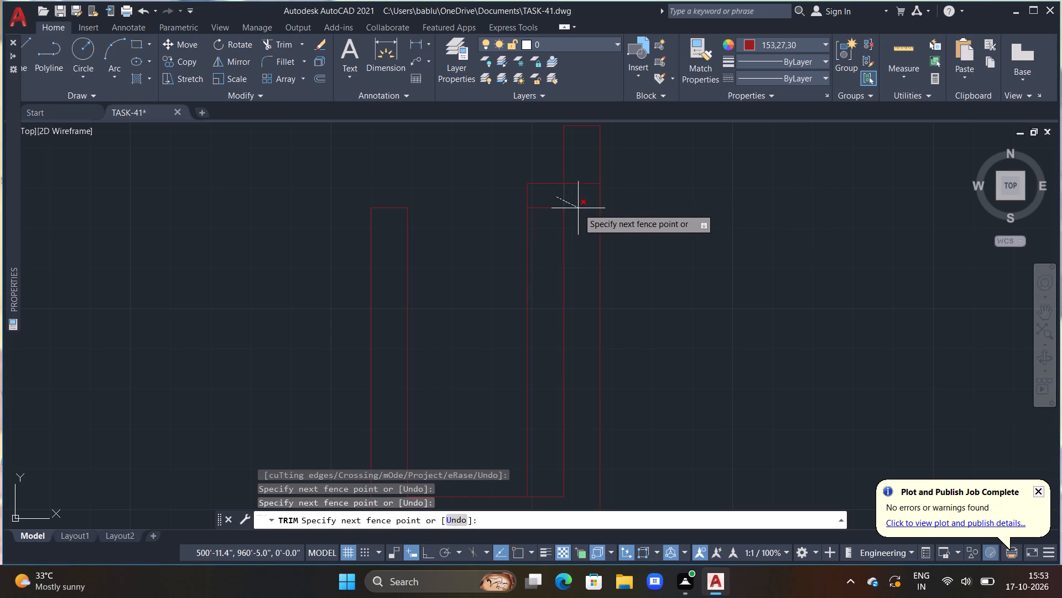
{"action": "left_click", "coordinate": [579, 213]}
{"action": "left_click_drag", "start_coordinate": [580, 178], "coordinate": [585, 228]}
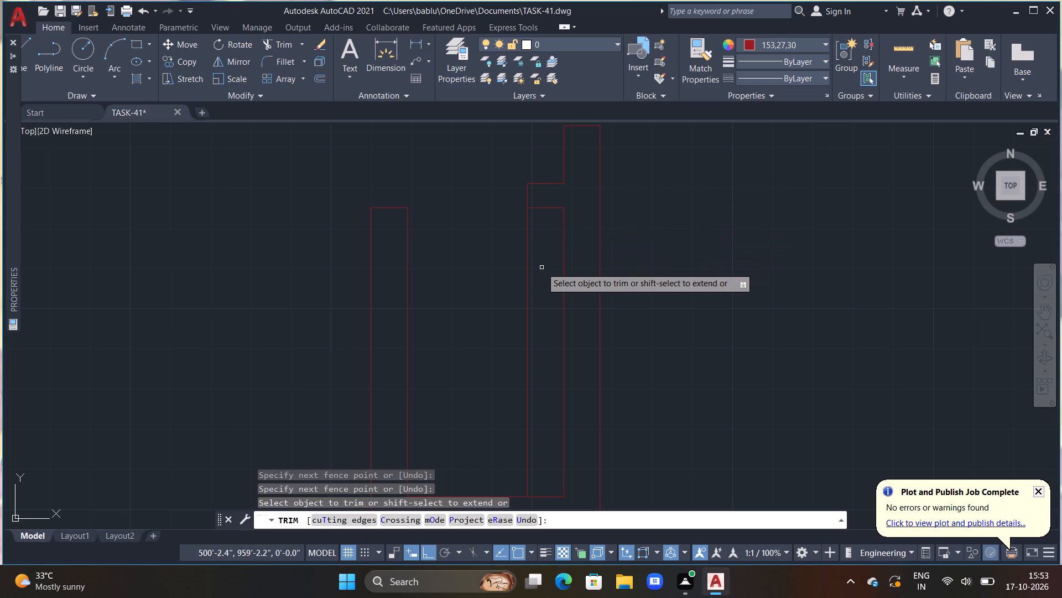
{"action": "left_click_drag", "start_coordinate": [529, 257], "coordinate": [519, 256]}
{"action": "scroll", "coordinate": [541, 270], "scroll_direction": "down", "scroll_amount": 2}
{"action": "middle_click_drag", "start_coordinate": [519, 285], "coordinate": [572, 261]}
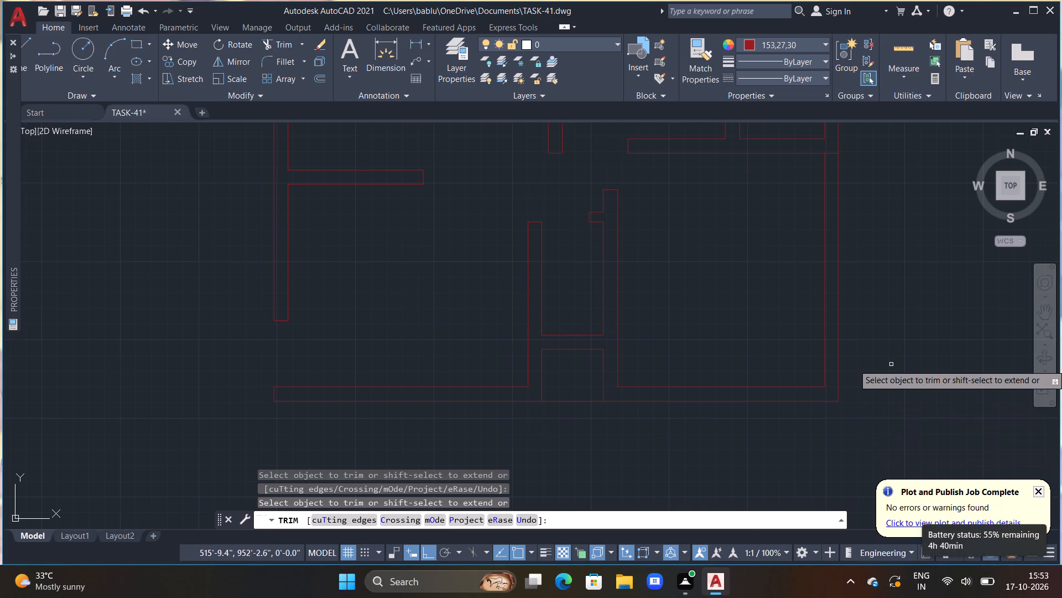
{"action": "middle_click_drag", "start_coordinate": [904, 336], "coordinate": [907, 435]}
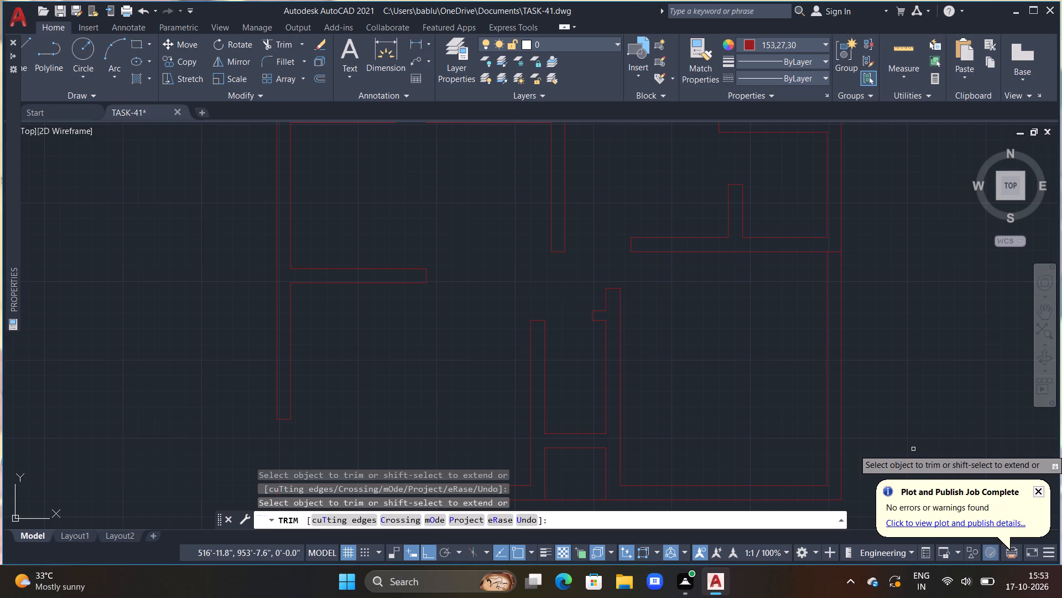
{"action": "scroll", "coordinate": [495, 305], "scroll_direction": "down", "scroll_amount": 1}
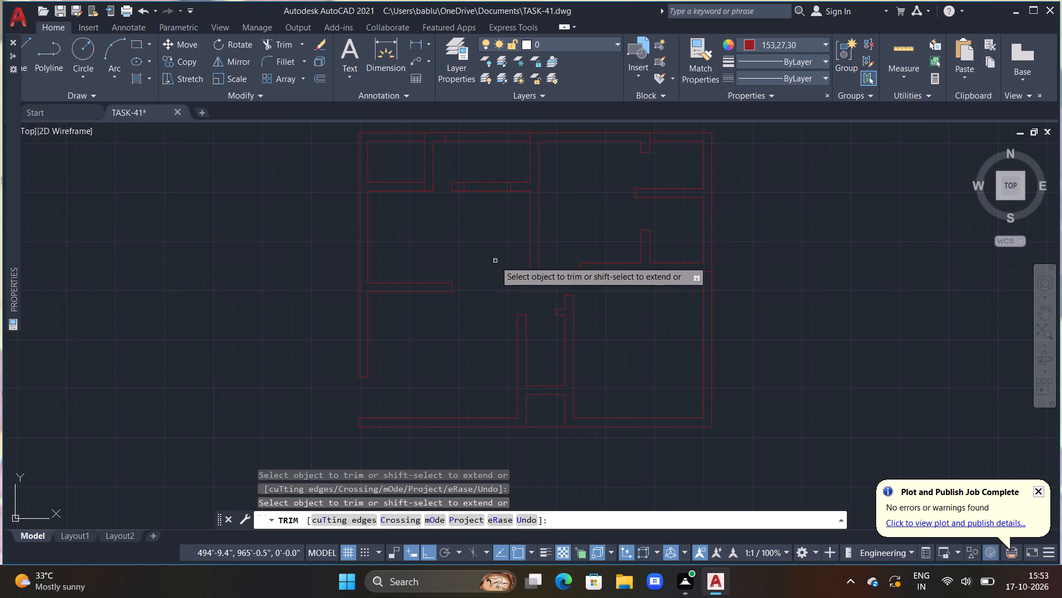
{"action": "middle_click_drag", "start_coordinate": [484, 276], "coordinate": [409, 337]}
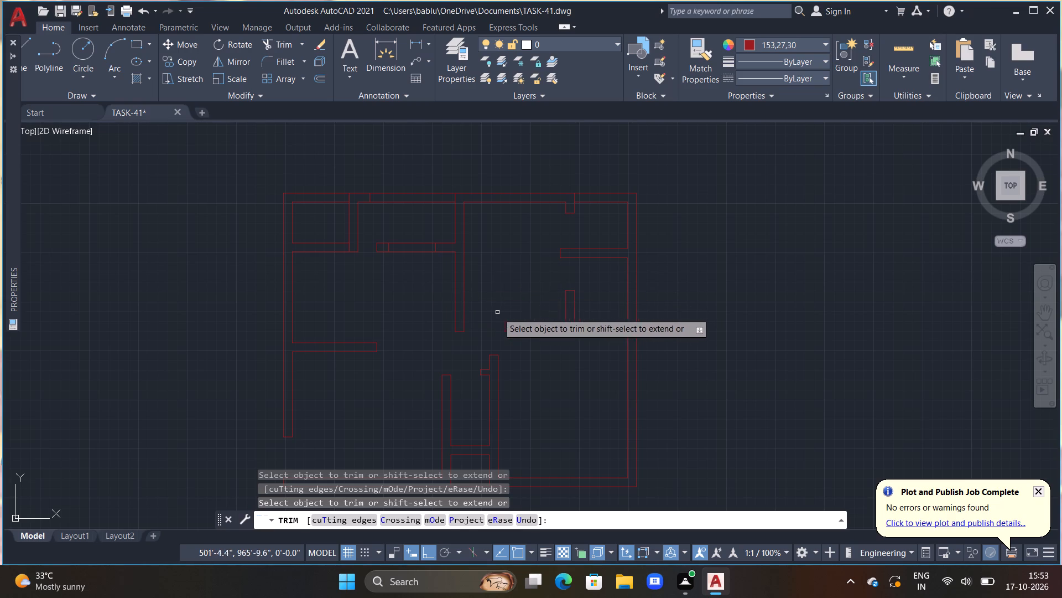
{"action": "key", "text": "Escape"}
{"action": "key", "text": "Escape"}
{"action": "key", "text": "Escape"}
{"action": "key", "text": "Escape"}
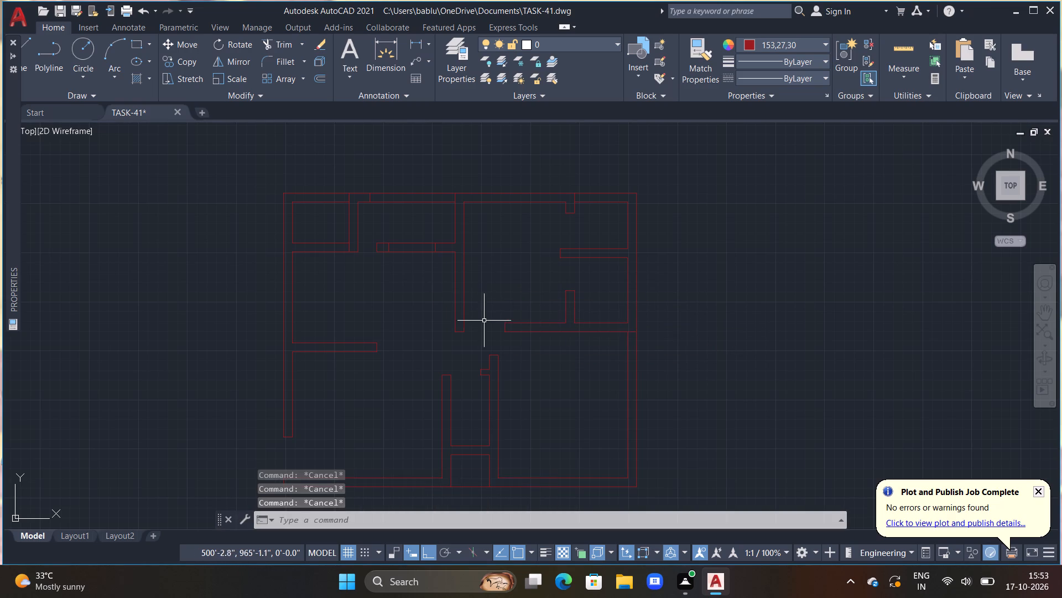
Look over the floor plan's partitions and wall openings.
{"action": "middle_click_drag", "start_coordinate": [474, 339], "coordinate": [485, 275]}
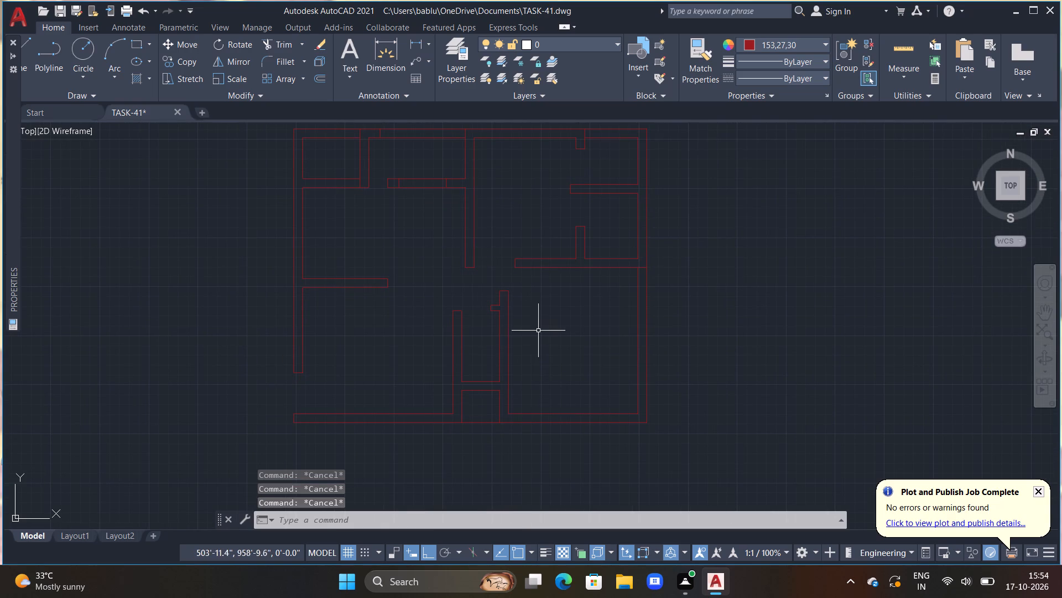
{"action": "middle_click_drag", "start_coordinate": [560, 367], "coordinate": [499, 390]}
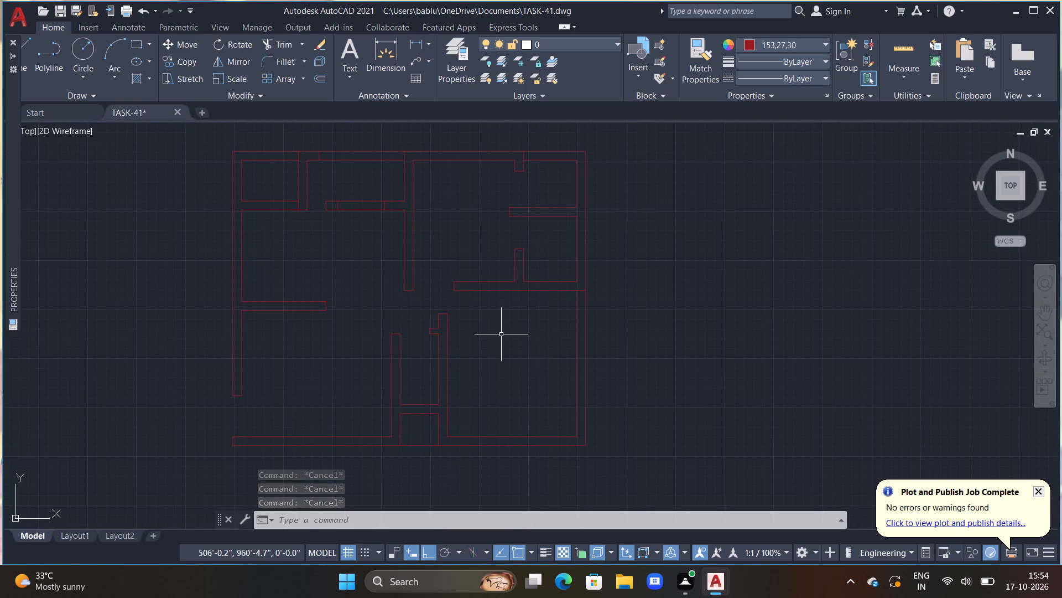
{"action": "scroll", "coordinate": [501, 334], "scroll_direction": "up", "scroll_amount": 1}
{"action": "scroll", "coordinate": [470, 306], "scroll_direction": "down", "scroll_amount": 1}
{"action": "middle_click_drag", "start_coordinate": [472, 250], "coordinate": [472, 265]}
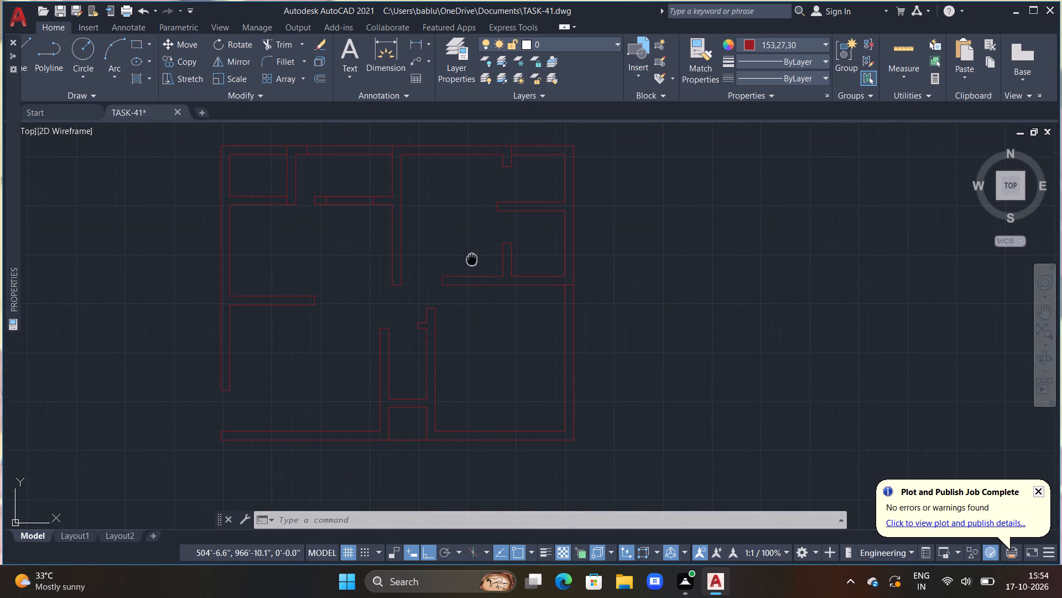
{"action": "middle_click_drag", "start_coordinate": [472, 265], "coordinate": [470, 302]}
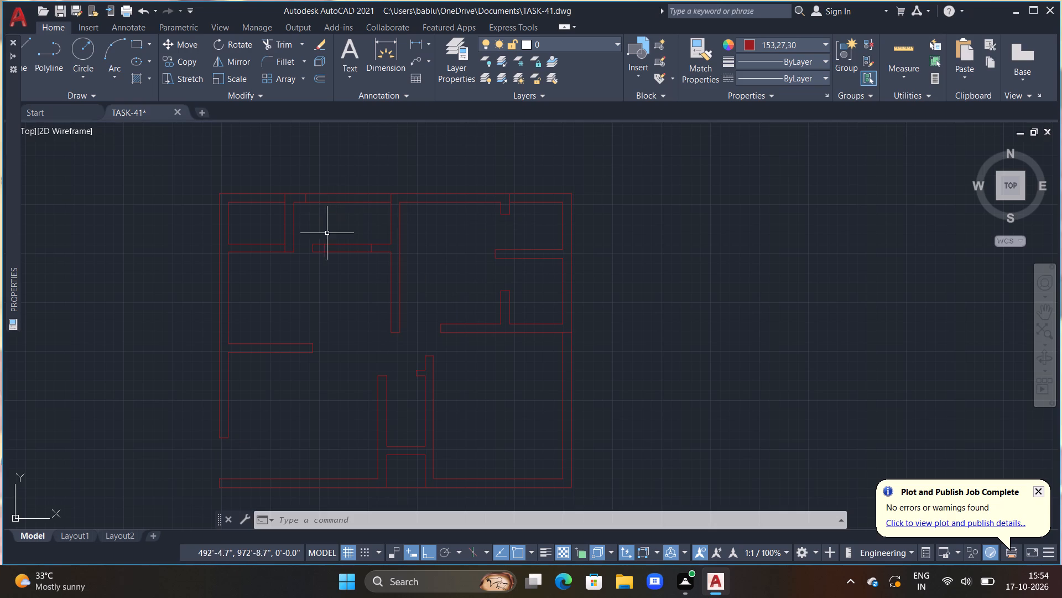
{"action": "scroll", "coordinate": [292, 264], "scroll_direction": "up", "scroll_amount": 1}
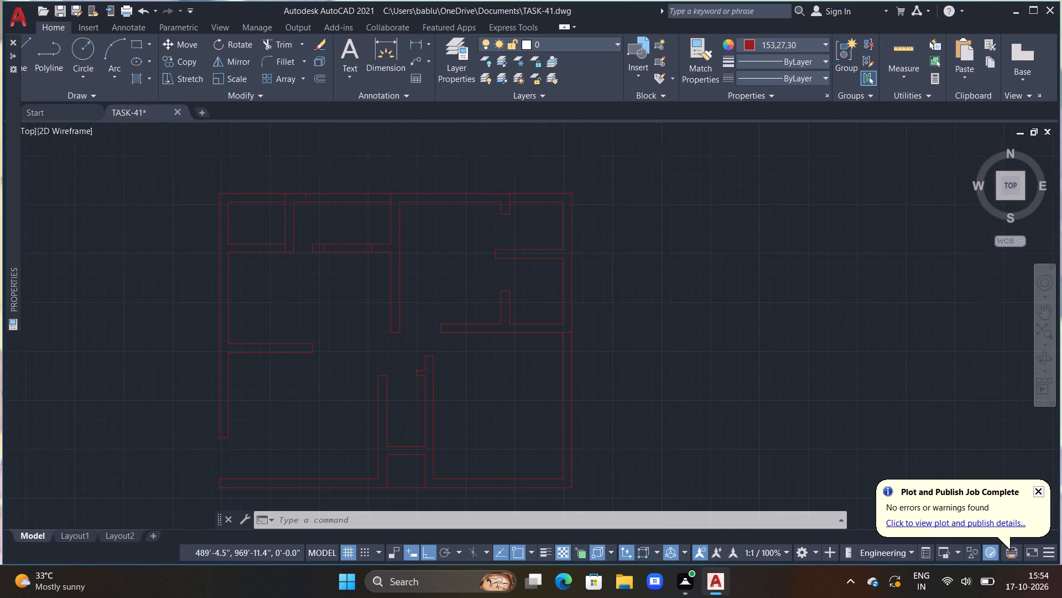
{"action": "scroll", "coordinate": [292, 264], "scroll_direction": "up", "scroll_amount": 1}
{"action": "scroll", "coordinate": [291, 259], "scroll_direction": "down", "scroll_amount": 2}
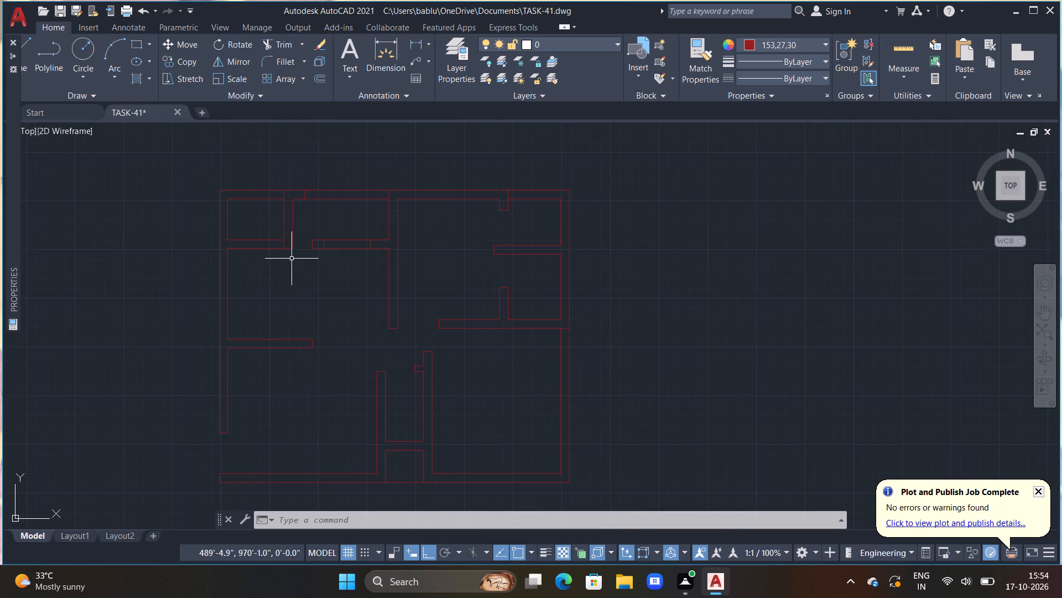
{"action": "middle_click_drag", "start_coordinate": [295, 261], "coordinate": [393, 233]}
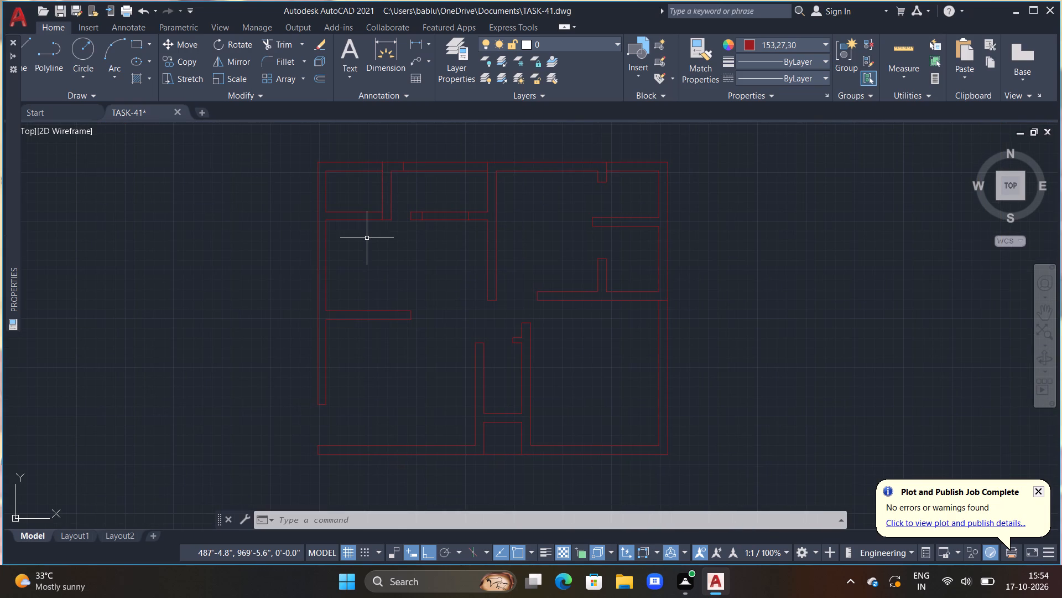
Draw a 1' line leftward along the upper face of the short horizontal partition on the plan's west side.
{"action": "key", "text": "l"}
{"action": "key", "text": "space"}
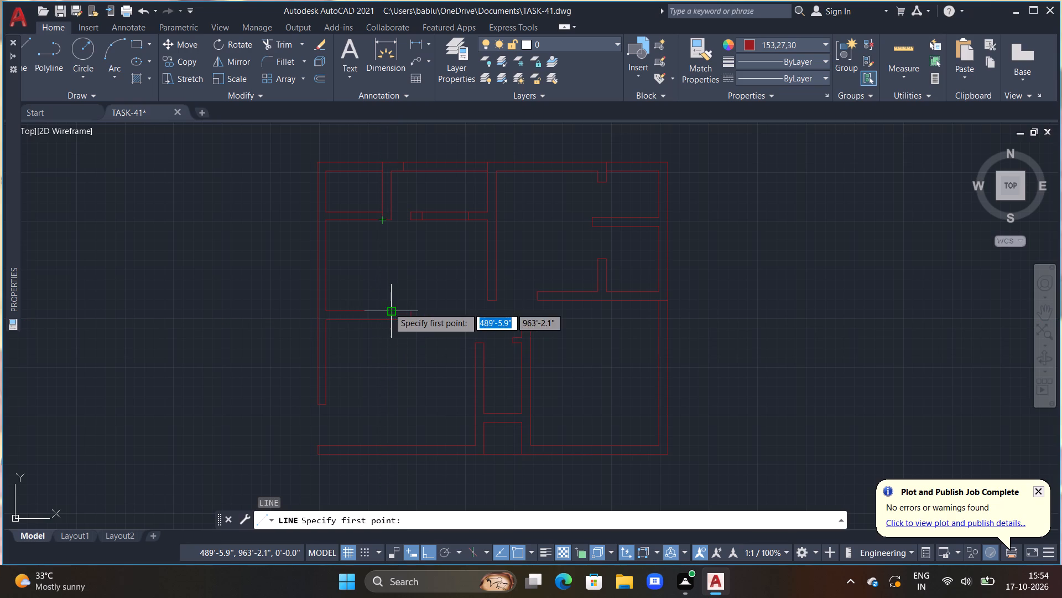
{"action": "left_click_drag", "start_coordinate": [389, 307], "coordinate": [373, 309]}
{"action": "type", "text": "1'"}
{"action": "key", "text": "Return"}
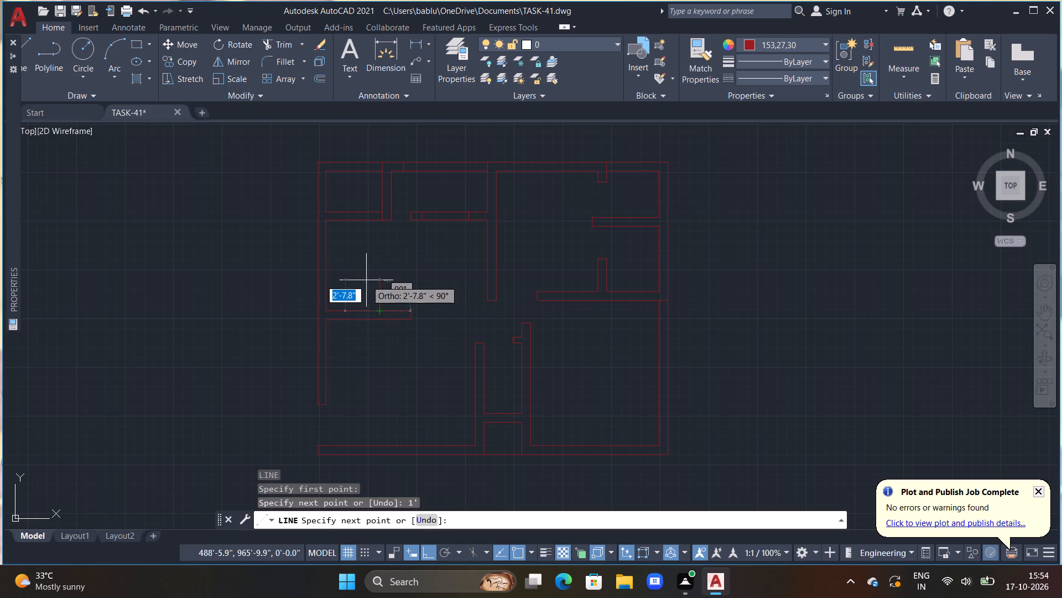
{"action": "key", "text": "Escape"}
Draw a stepped line from the midpoint of the northwest room's lower wall: about 5'-5" down, 2'-6" right, then down to the partition.
{"action": "middle_click_drag", "start_coordinate": [374, 278], "coordinate": [466, 265]}
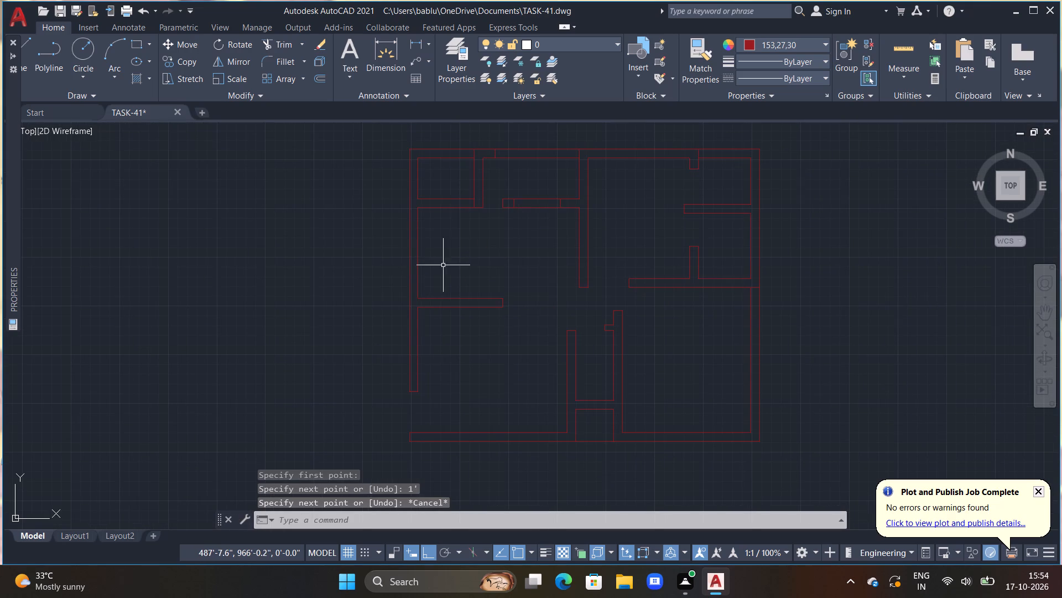
{"action": "key", "text": "l"}
{"action": "key", "text": "space"}
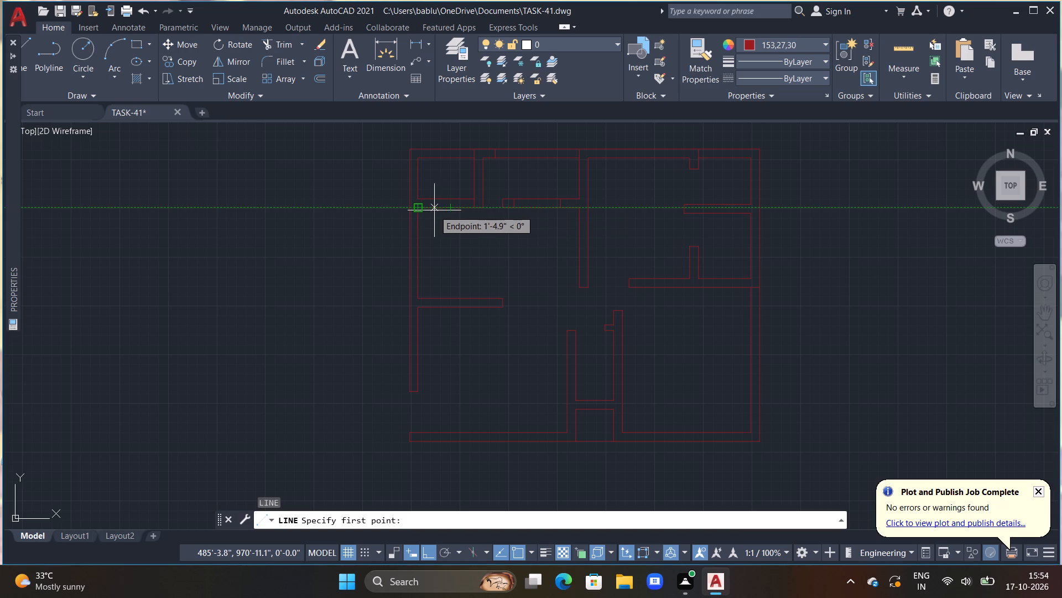
{"action": "left_click", "coordinate": [433, 207]}
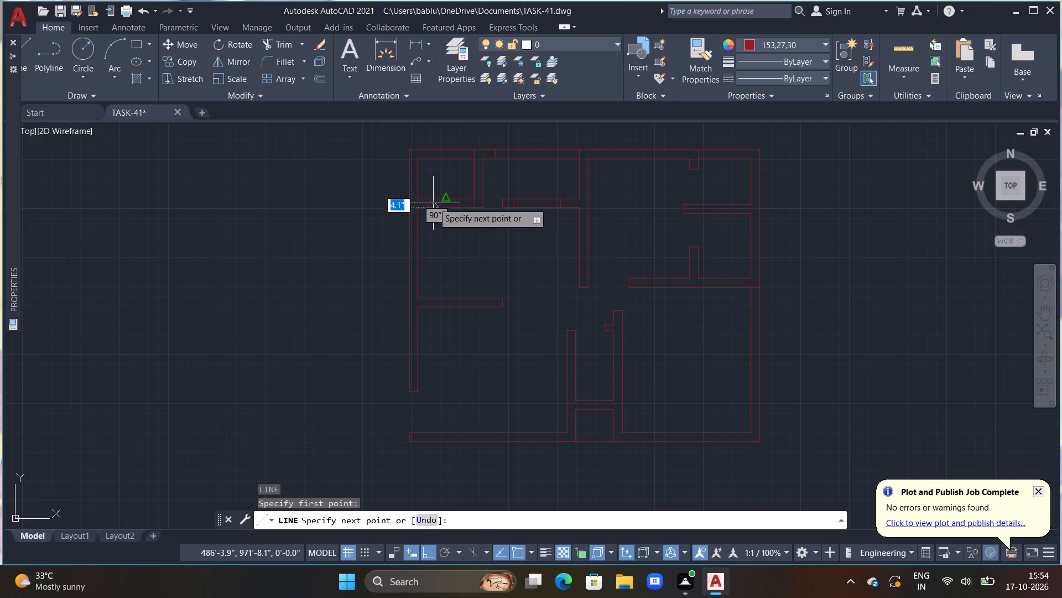
{"action": "left_click", "coordinate": [450, 204]}
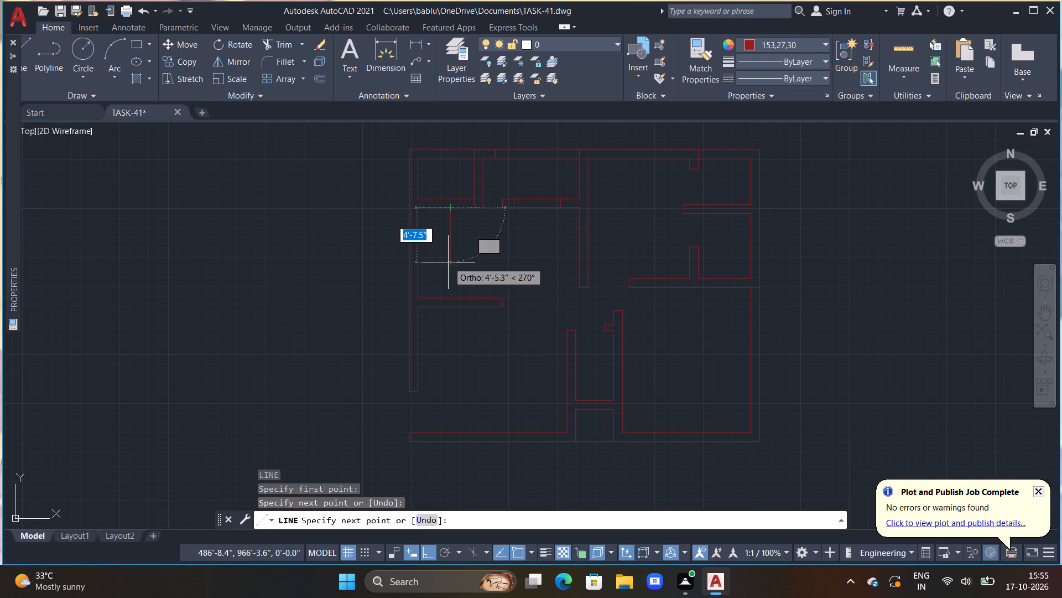
{"action": "scroll", "coordinate": [452, 270], "scroll_direction": "up", "scroll_amount": 3}
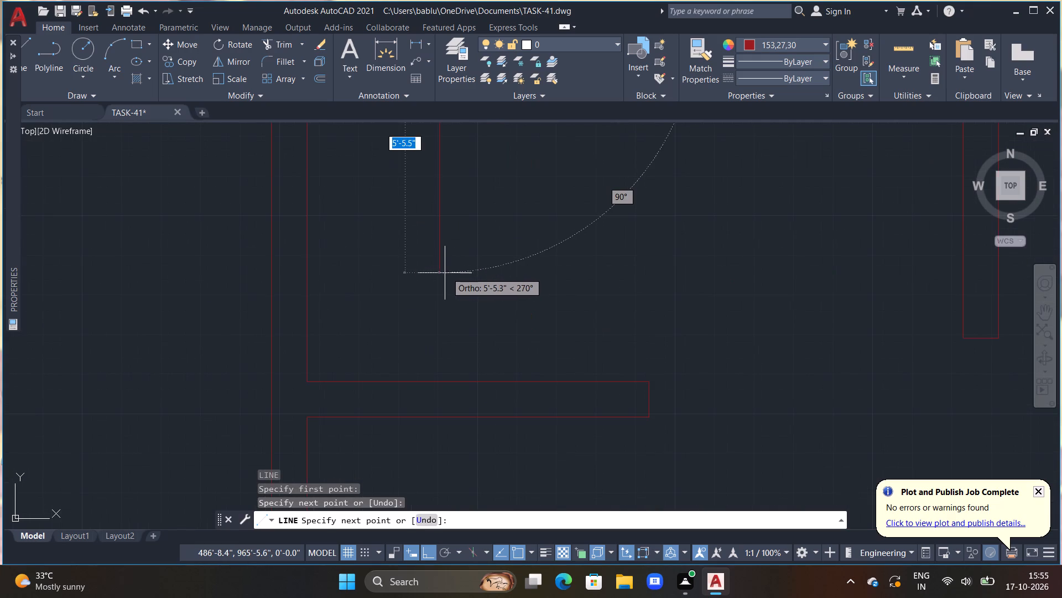
{"action": "left_click", "coordinate": [439, 273]}
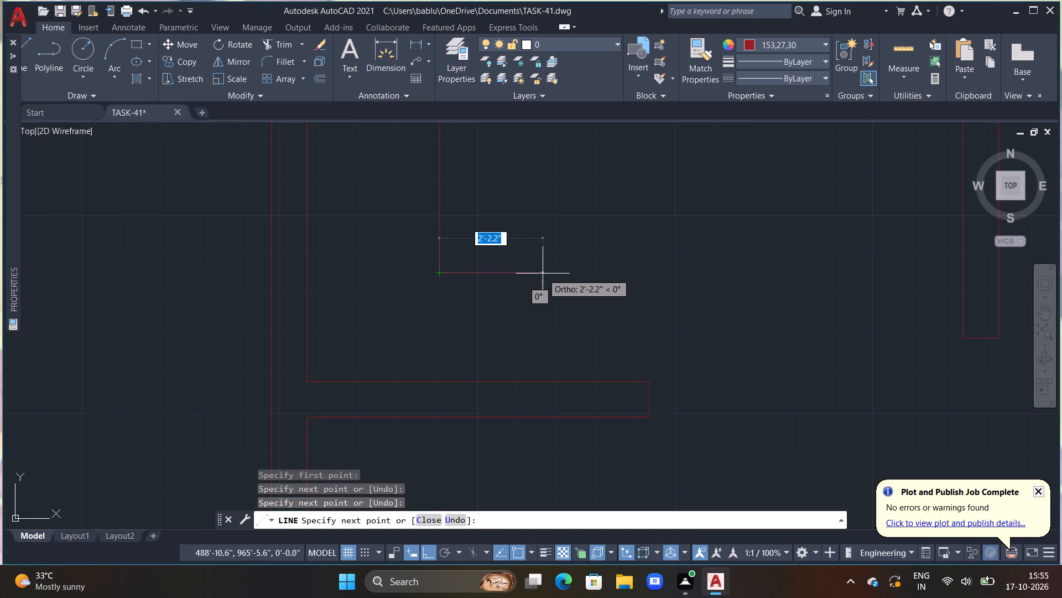
{"action": "left_click", "coordinate": [556, 277]}
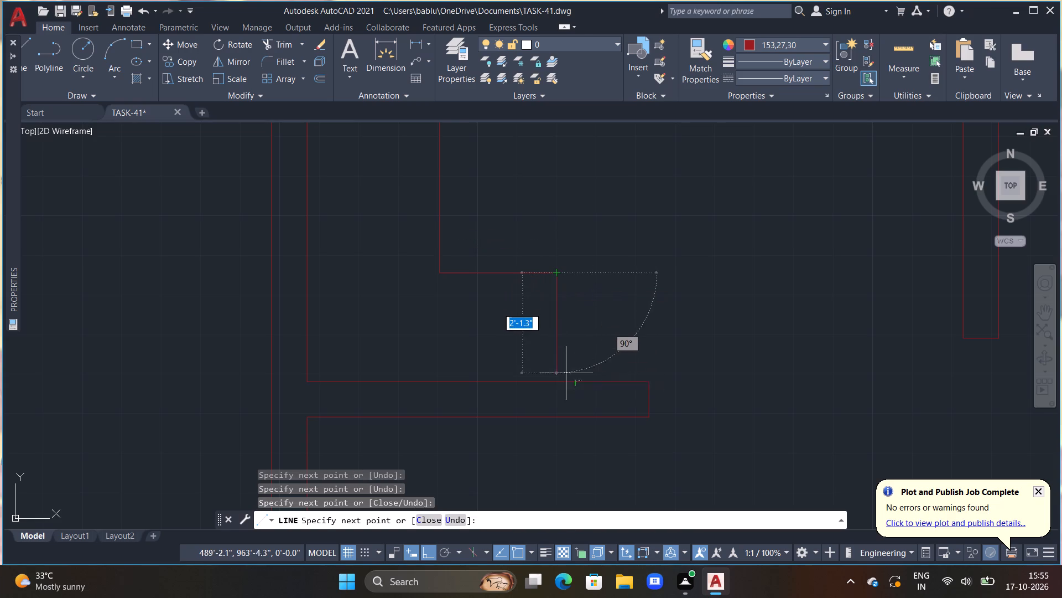
{"action": "left_click", "coordinate": [560, 386]}
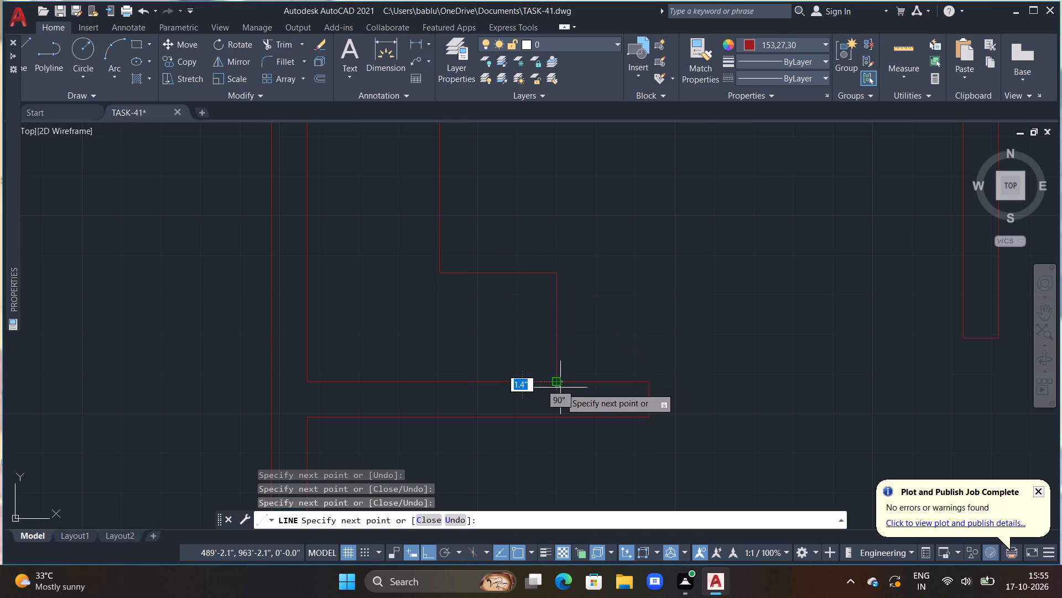
{"action": "key", "text": "Escape"}
Extend the stepped line's long vertical segment up to the upper face of the northwest room's lower wall.
{"action": "scroll", "coordinate": [534, 360], "scroll_direction": "down", "scroll_amount": 2}
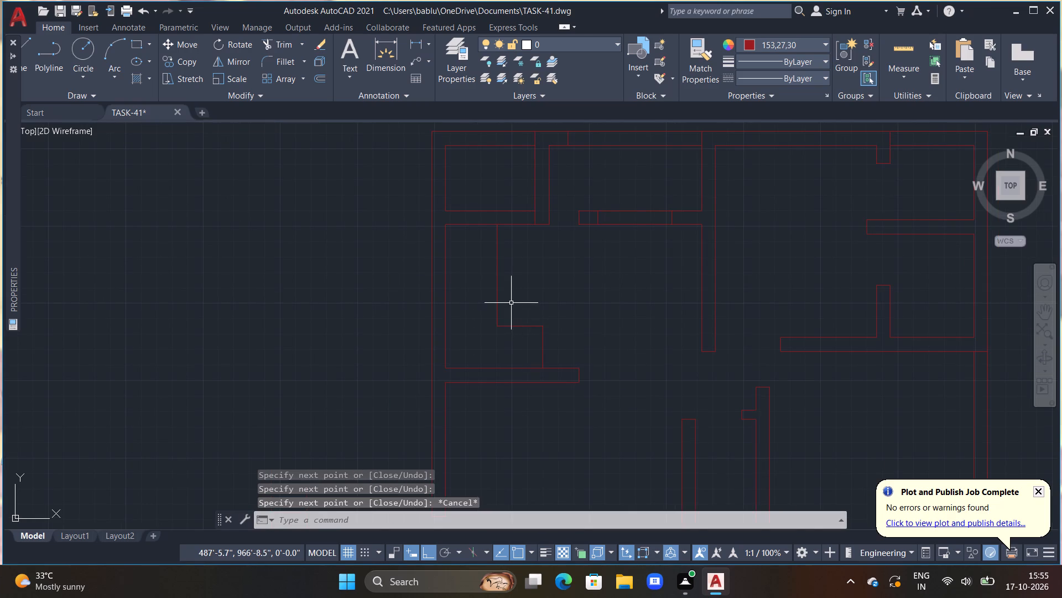
{"action": "scroll", "coordinate": [514, 269], "scroll_direction": "up", "scroll_amount": 3}
{"action": "scroll", "coordinate": [508, 225], "scroll_direction": "down", "scroll_amount": 2}
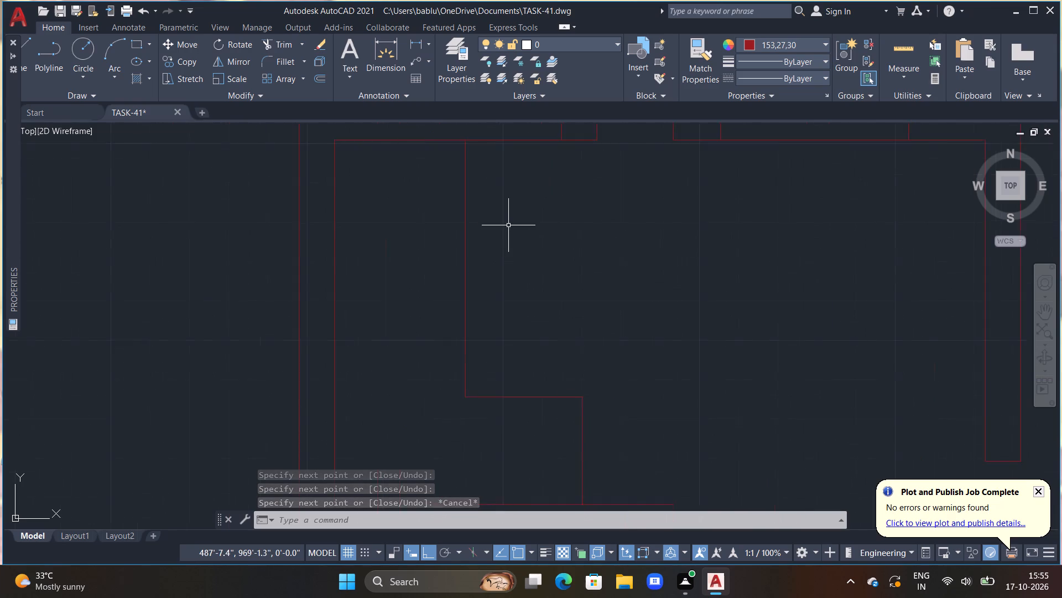
{"action": "middle_click_drag", "start_coordinate": [507, 223], "coordinate": [524, 320]}
{"action": "scroll", "coordinate": [515, 283], "scroll_direction": "up", "scroll_amount": 1}
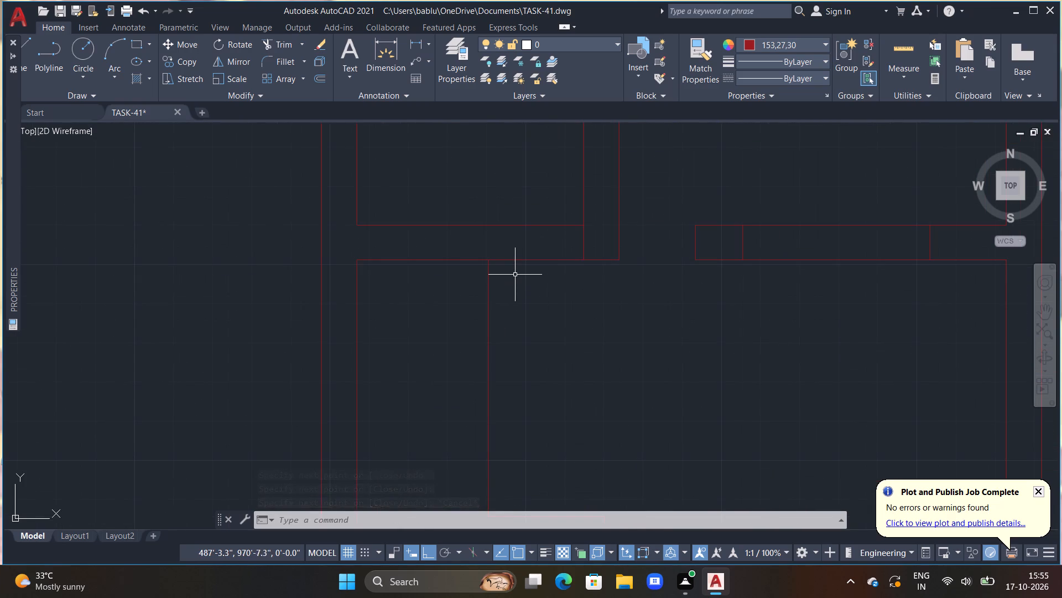
{"action": "key", "text": "e"}
{"action": "key", "text": "x"}
{"action": "key", "text": "space"}
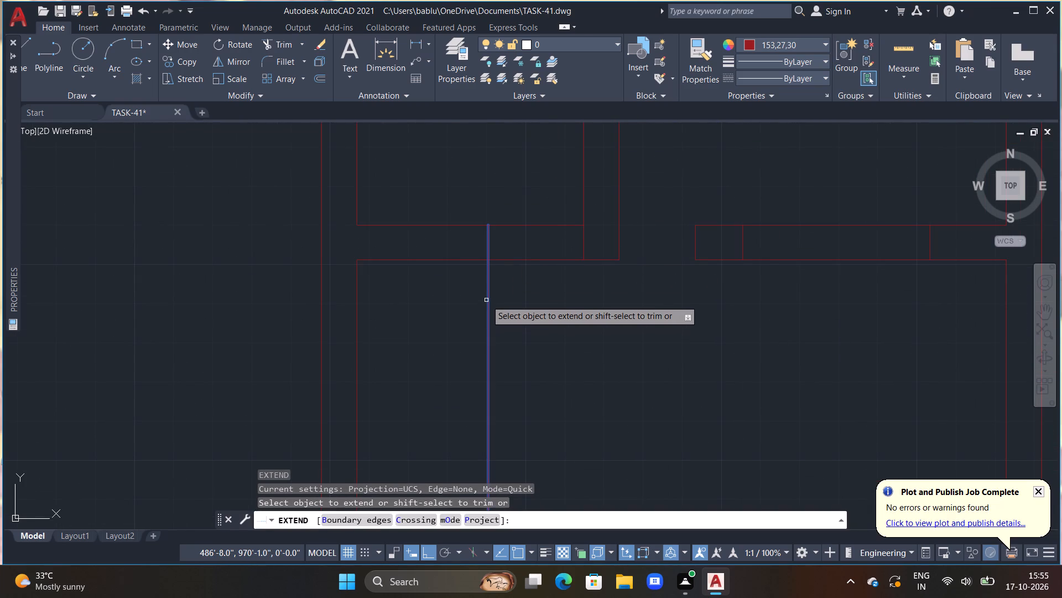
{"action": "left_click", "coordinate": [486, 300]}
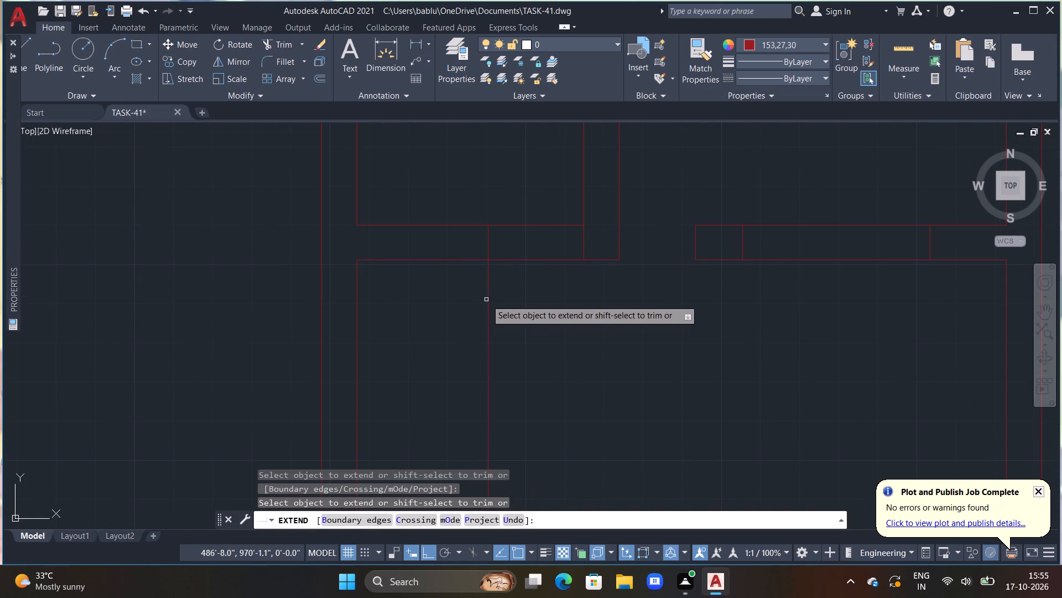
{"action": "key", "text": "Escape"}
Trim both wall faces between the extended line and the vertical partition to cut a door opening.
{"action": "scroll", "coordinate": [488, 291], "scroll_direction": "down", "scroll_amount": 4}
{"action": "scroll", "coordinate": [529, 295], "scroll_direction": "up", "scroll_amount": 3}
{"action": "middle_click_drag", "start_coordinate": [509, 291], "coordinate": [581, 291]}
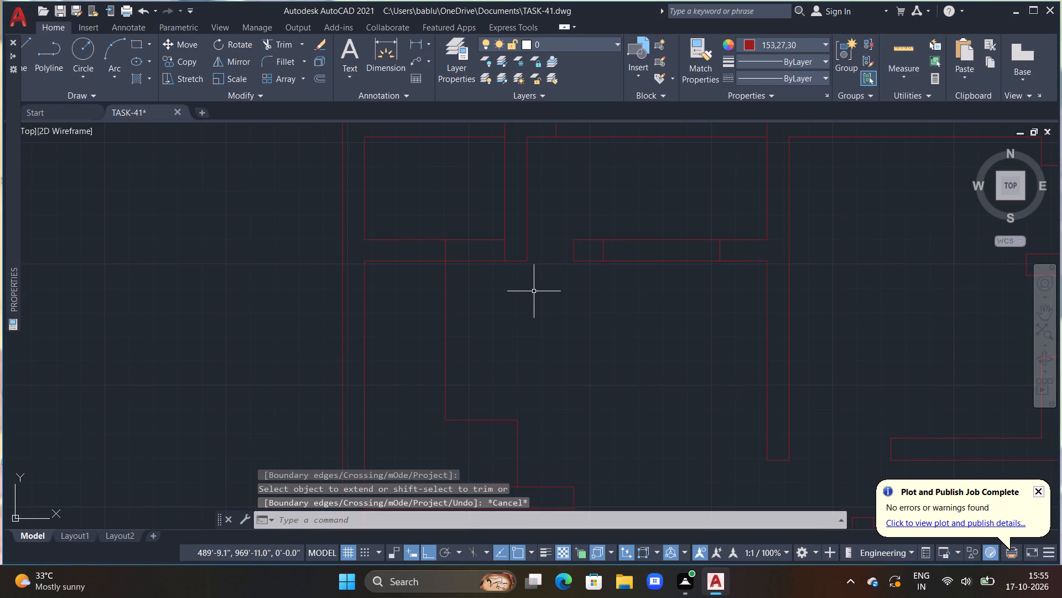
{"action": "scroll", "coordinate": [457, 290], "scroll_direction": "up", "scroll_amount": 1}
{"action": "key", "text": "t"}
{"action": "type", "text": "R"}
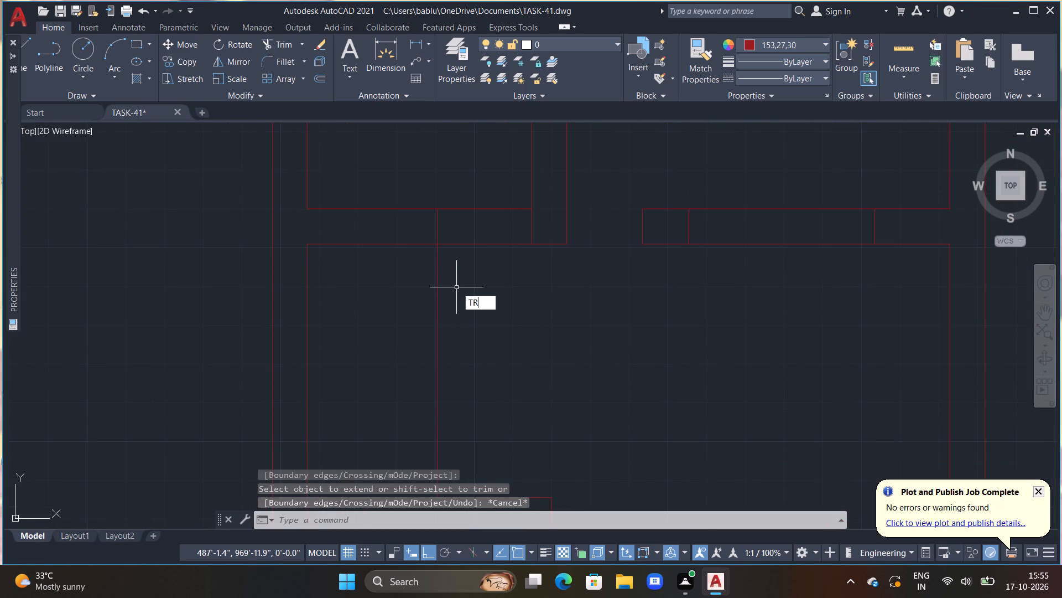
{"action": "key", "text": "space"}
{"action": "left_click_drag", "start_coordinate": [468, 189], "coordinate": [489, 276]}
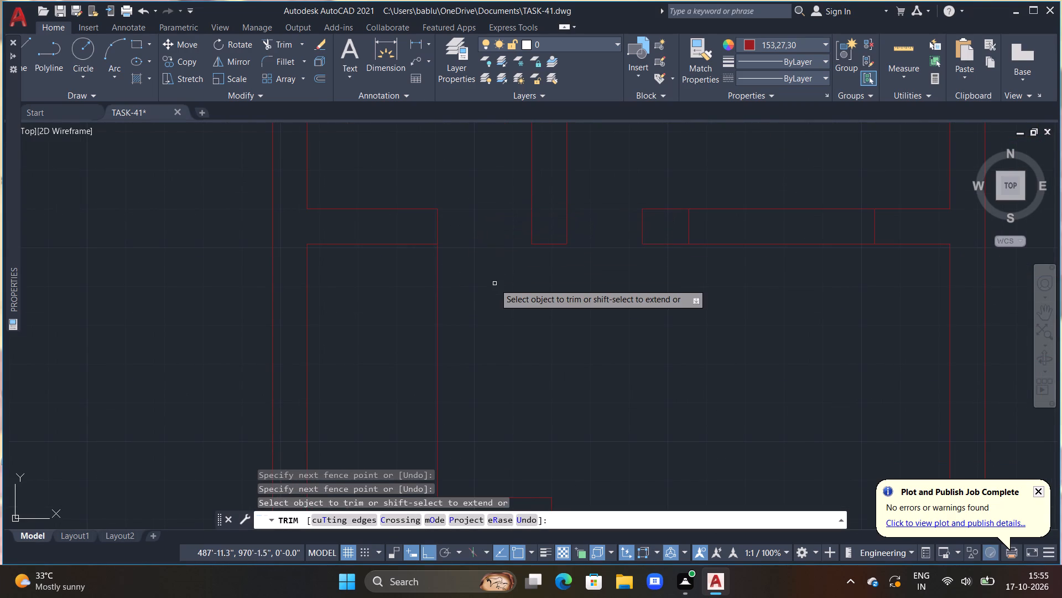
{"action": "key", "text": "Escape"}
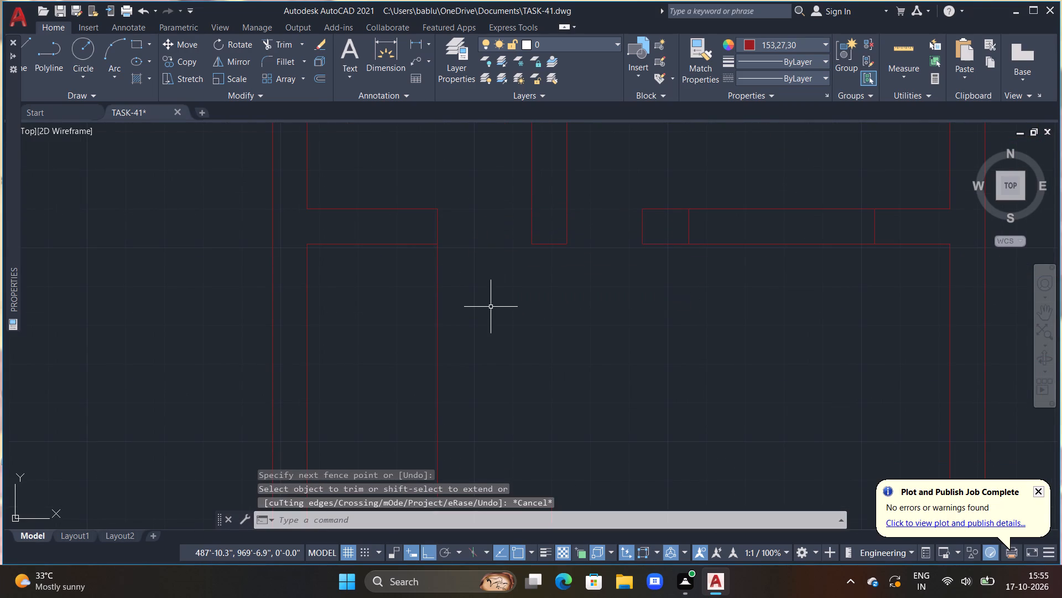
{"action": "key", "text": "Escape"}
{"action": "key", "text": "Escape"}
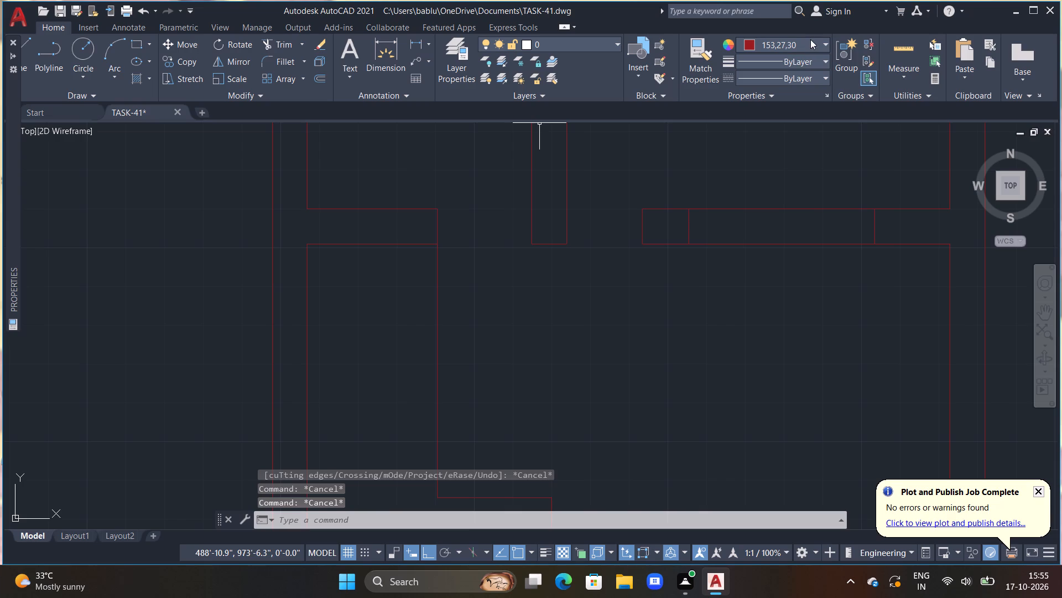
Set the current object colour to Blue.
{"action": "left_click", "coordinate": [822, 45]}
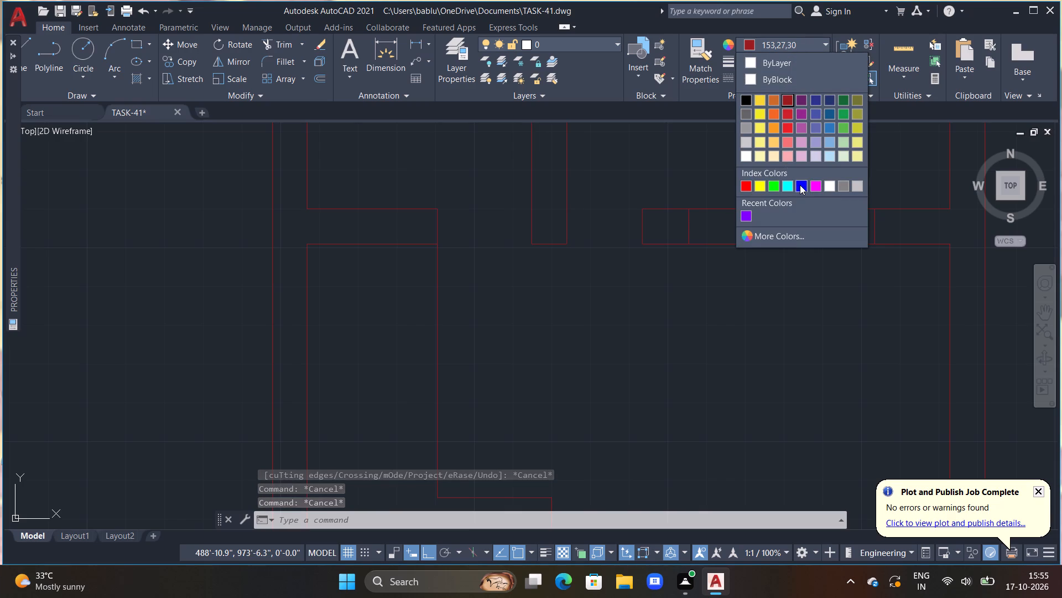
{"action": "left_click", "coordinate": [800, 185]}
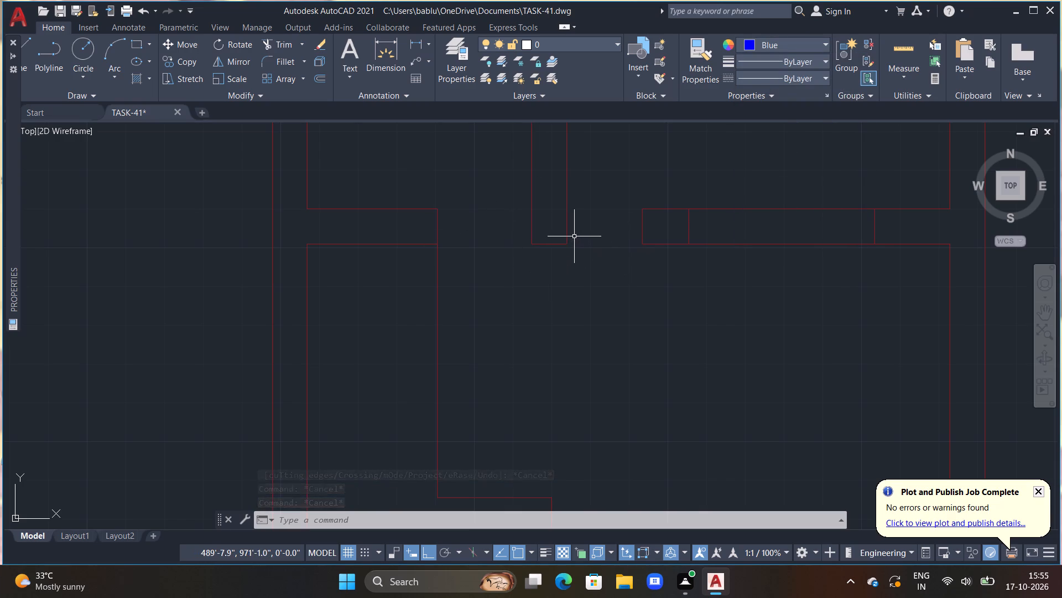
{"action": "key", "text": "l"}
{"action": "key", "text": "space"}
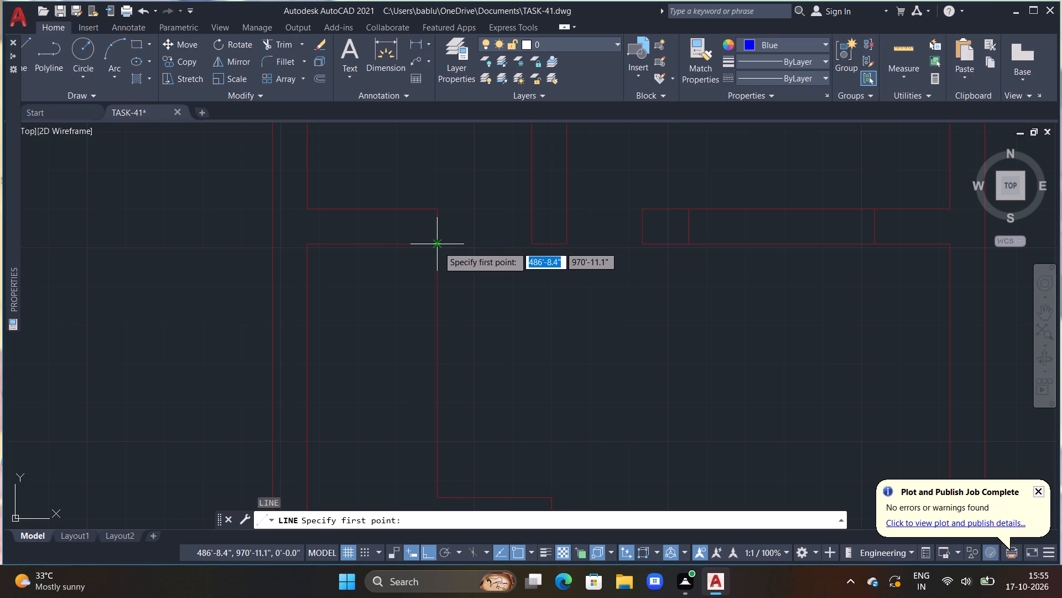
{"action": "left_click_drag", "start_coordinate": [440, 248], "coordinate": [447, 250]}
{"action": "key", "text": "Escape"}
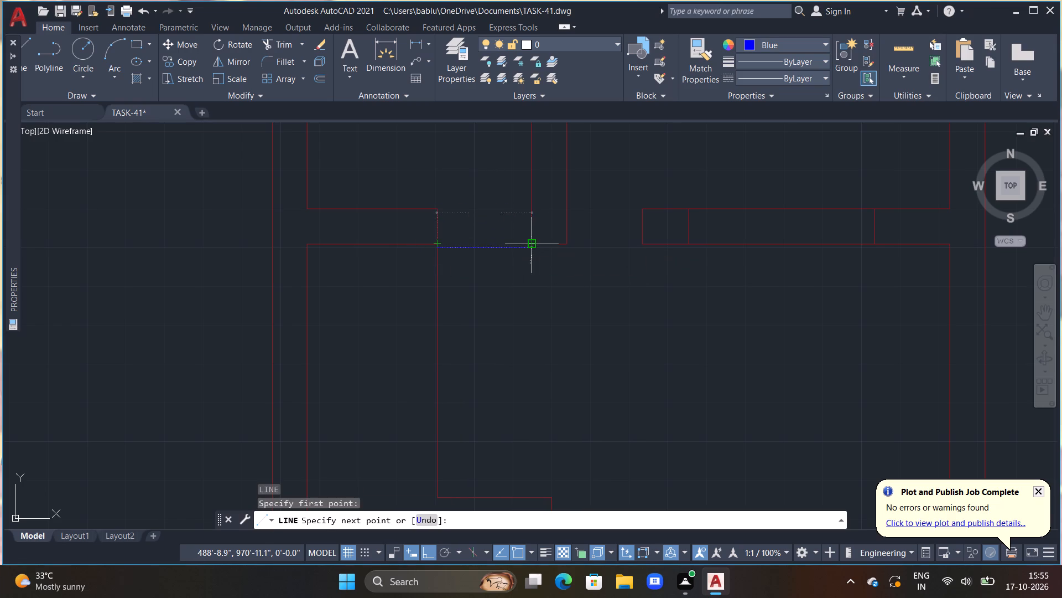
Draw the northwest room's door in blue: a line across its opening, then a leaf 2'-6" up, 2" left and back down past the wall face.
{"action": "type", "text": "L"}
{"action": "key", "text": "space"}
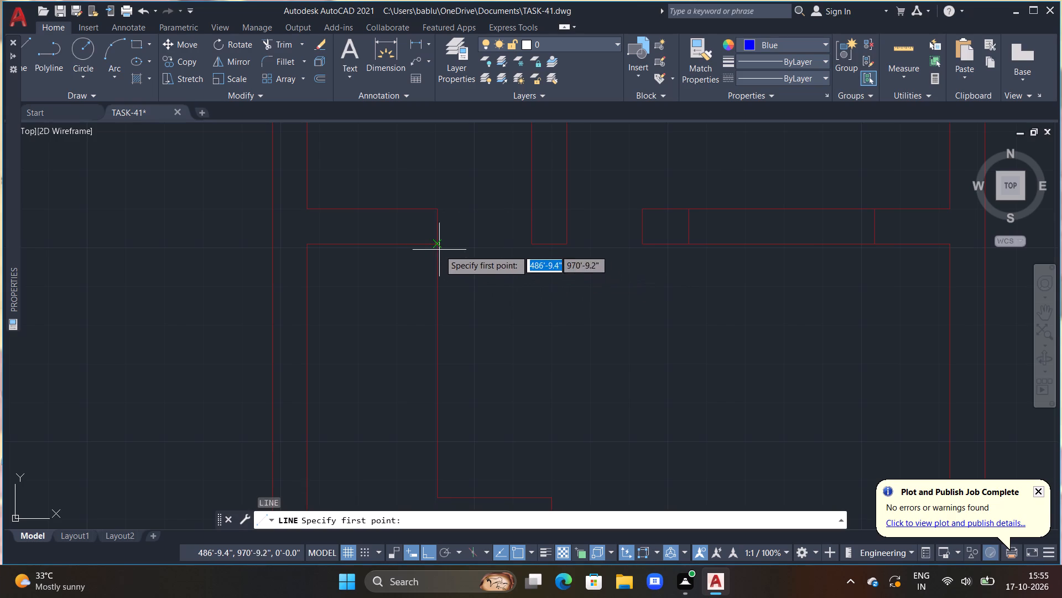
{"action": "left_click", "coordinate": [437, 241]}
{"action": "left_click_drag", "start_coordinate": [530, 244], "coordinate": [529, 236]}
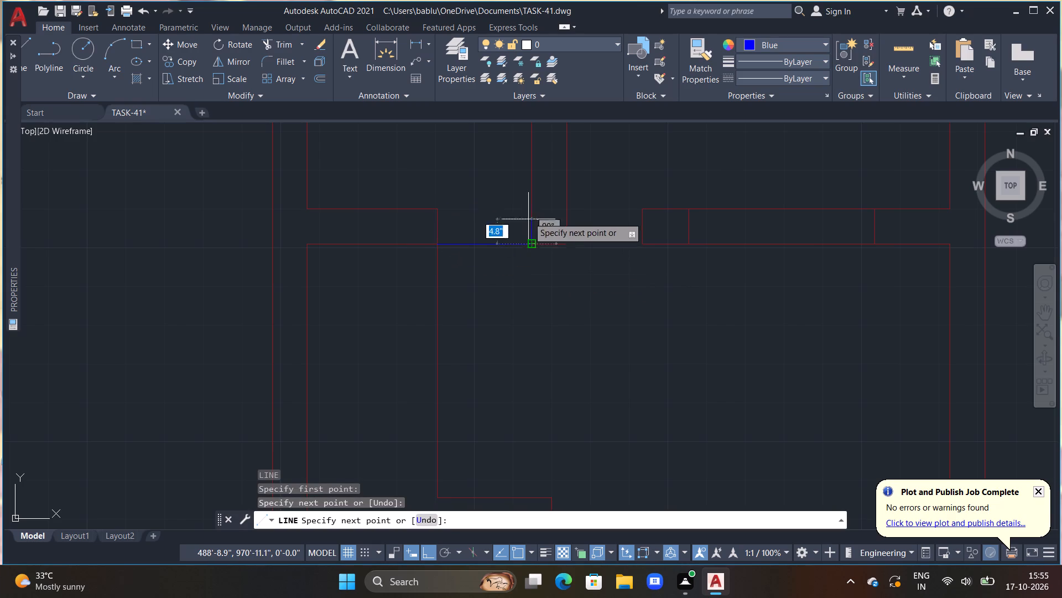
{"action": "middle_click_drag", "start_coordinate": [526, 185], "coordinate": [530, 321]}
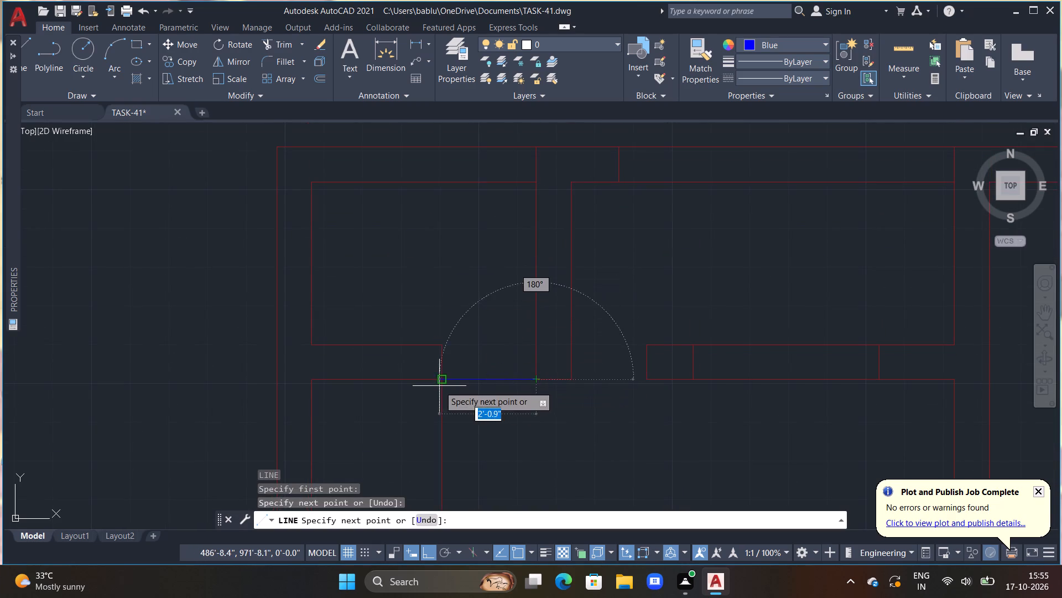
{"action": "type", "text": "2'"}
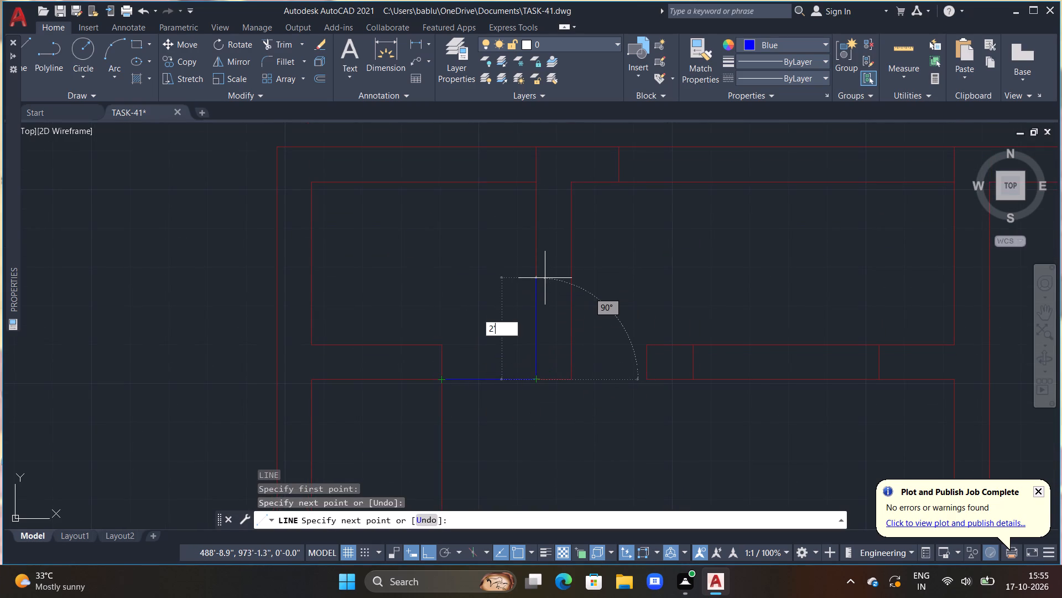
{"action": "type", "text": "6\""}
{"action": "key", "text": "Return"}
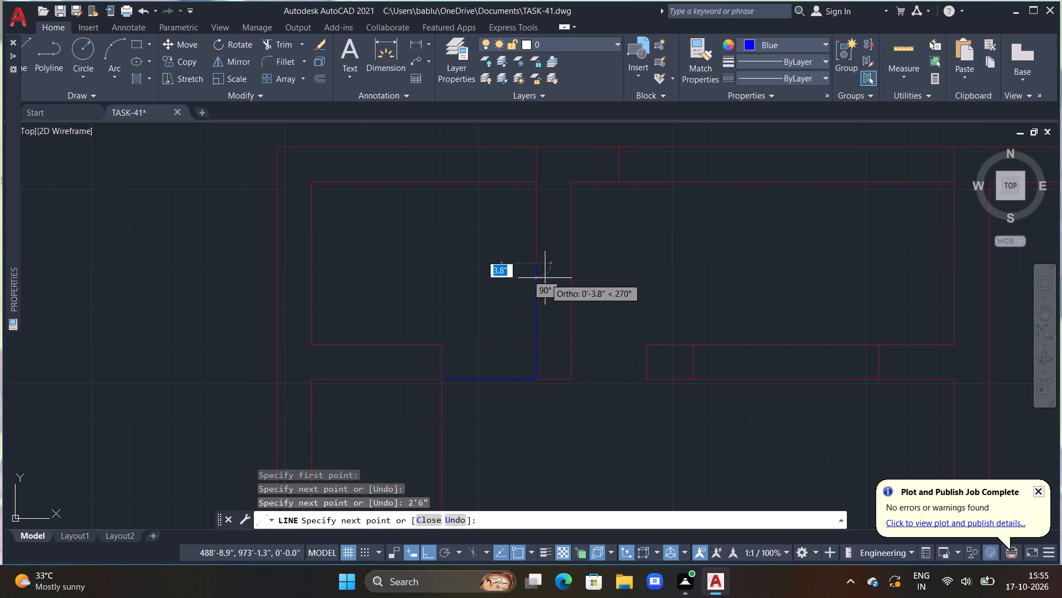
{"action": "key", "text": "2"}
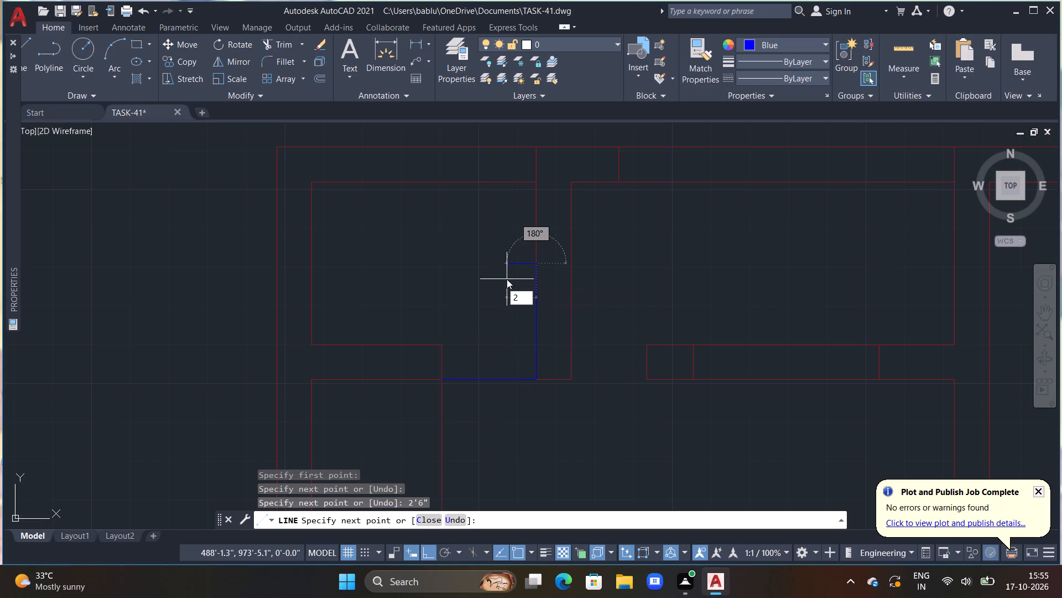
{"action": "key", "text": "shift+quotedbl"}
{"action": "key", "text": "Return"}
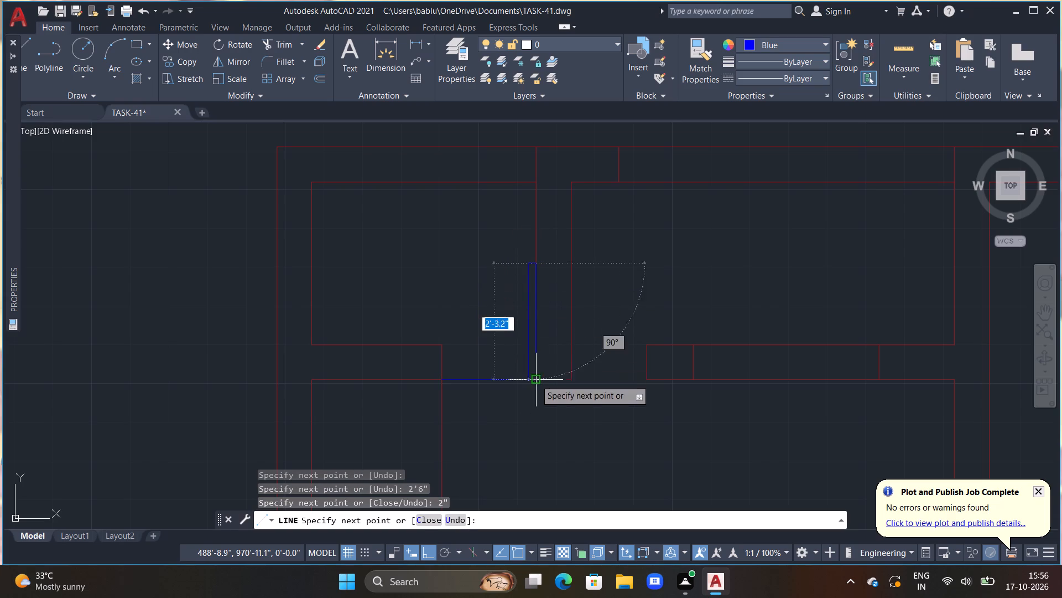
{"action": "left_click", "coordinate": [533, 404]}
{"action": "key", "text": "Escape"}
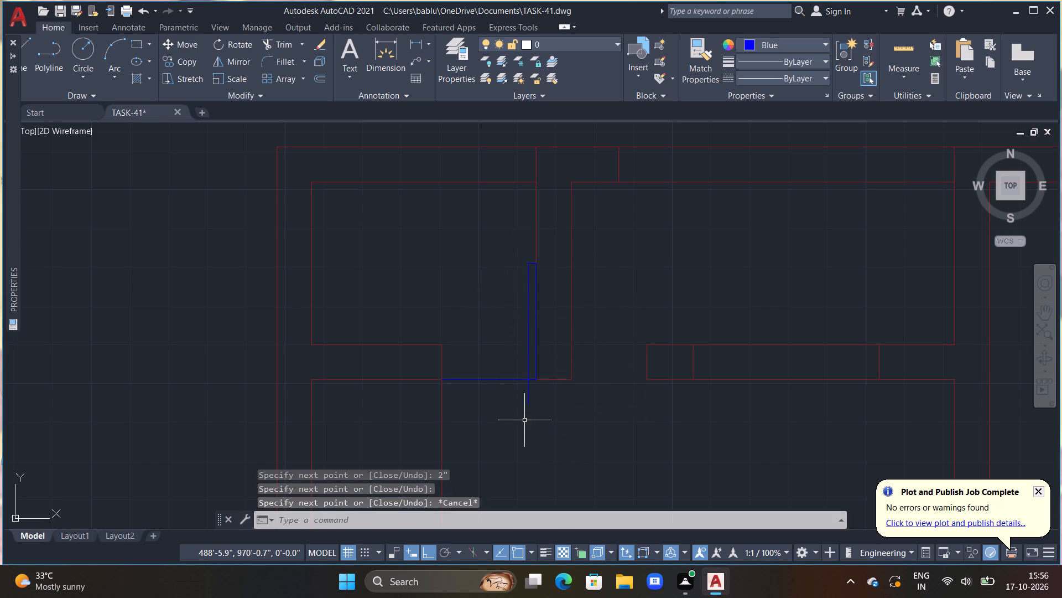
Trim the northwest door leaf's excess line below the lower wall face.
{"action": "type", "text": "TR"}
{"action": "key", "text": "space"}
{"action": "left_click_drag", "start_coordinate": [516, 390], "coordinate": [589, 399]}
{"action": "key", "text": "Escape"}
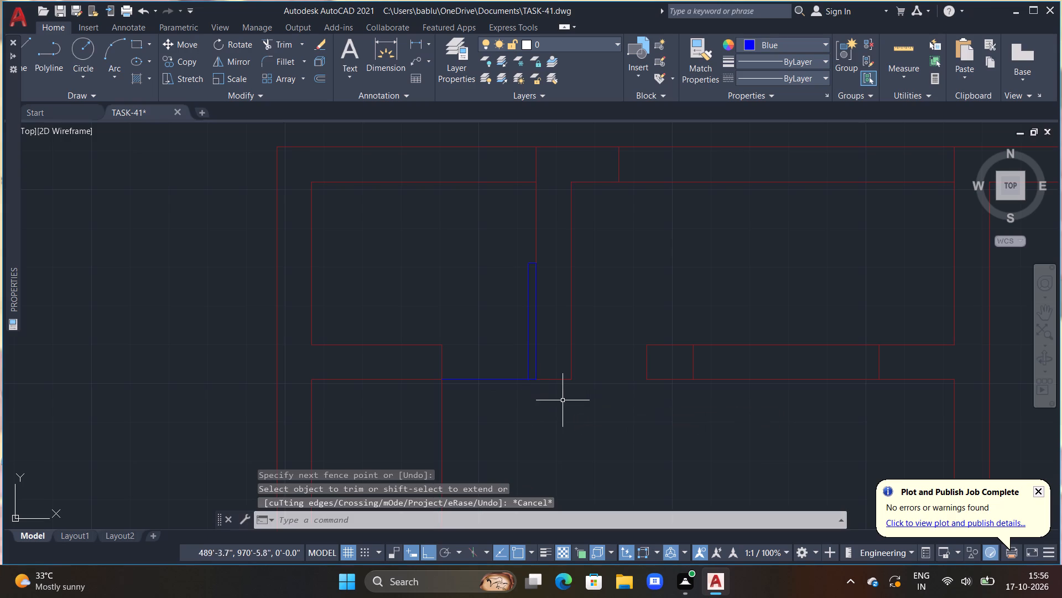
Draw the adjacent room's door: a line across its opening, then a leaf 2'-6" up the partition, 2" right and down past the wall face.
{"action": "key", "text": "l"}
{"action": "key", "text": "space"}
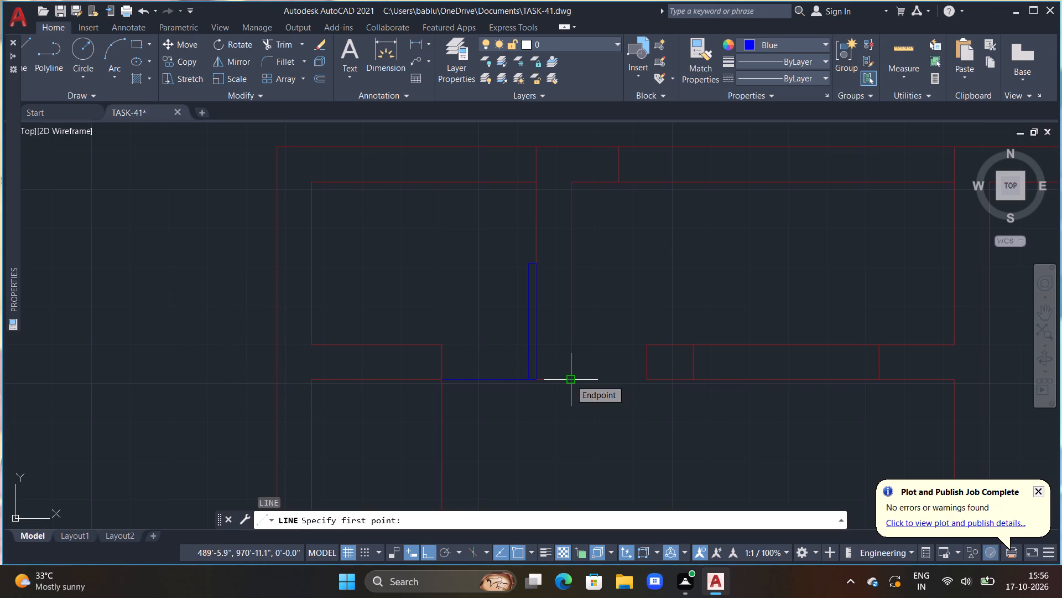
{"action": "left_click", "coordinate": [571, 379]}
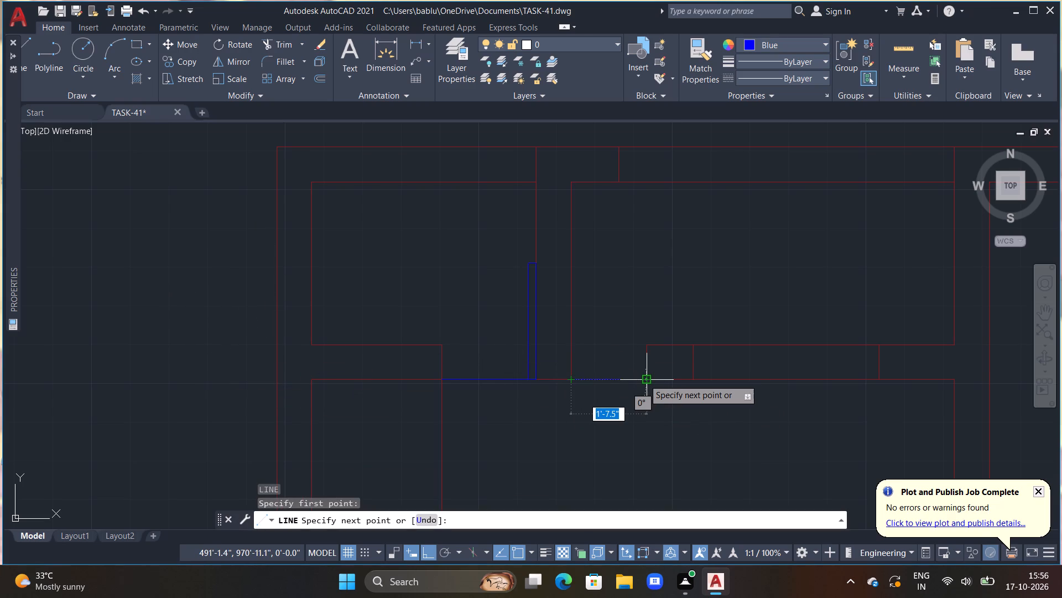
{"action": "left_click", "coordinate": [644, 379]}
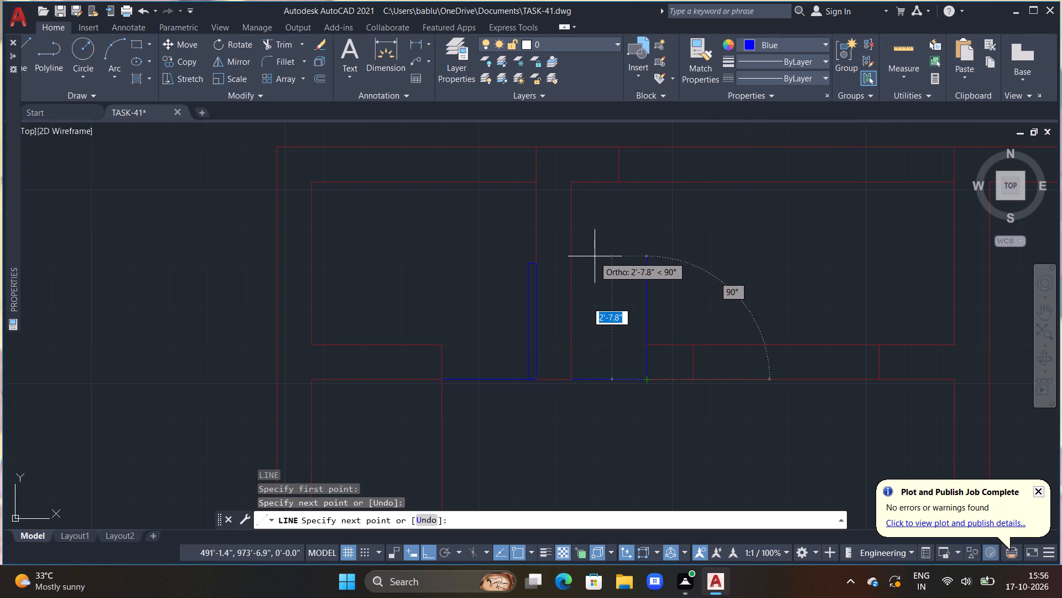
{"action": "scroll", "coordinate": [597, 254], "scroll_direction": "up", "scroll_amount": 2}
{"action": "scroll", "coordinate": [533, 316], "scroll_direction": "down", "scroll_amount": 2}
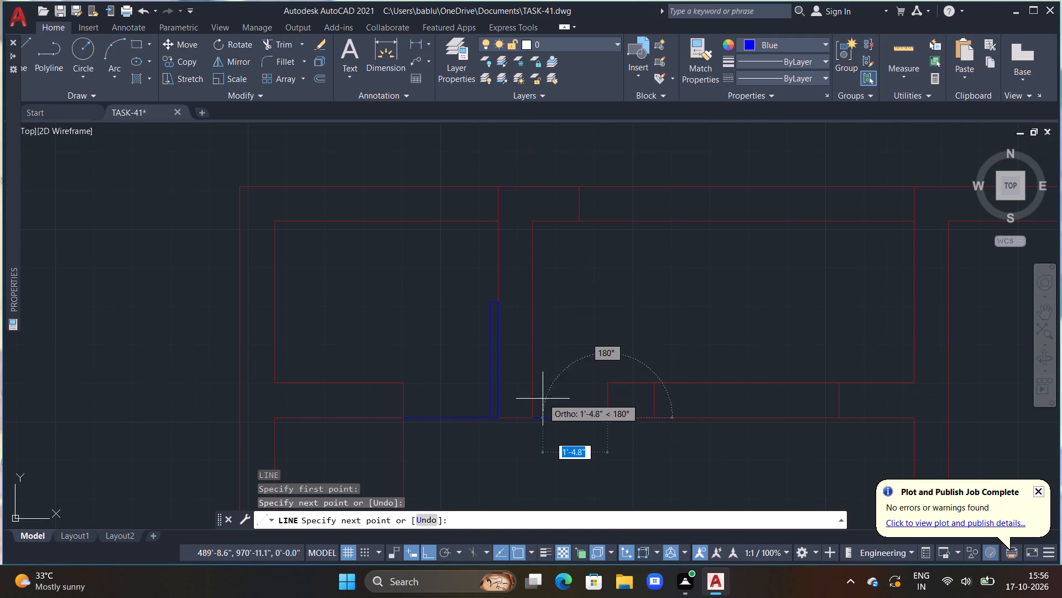
{"action": "left_click", "coordinate": [530, 420]}
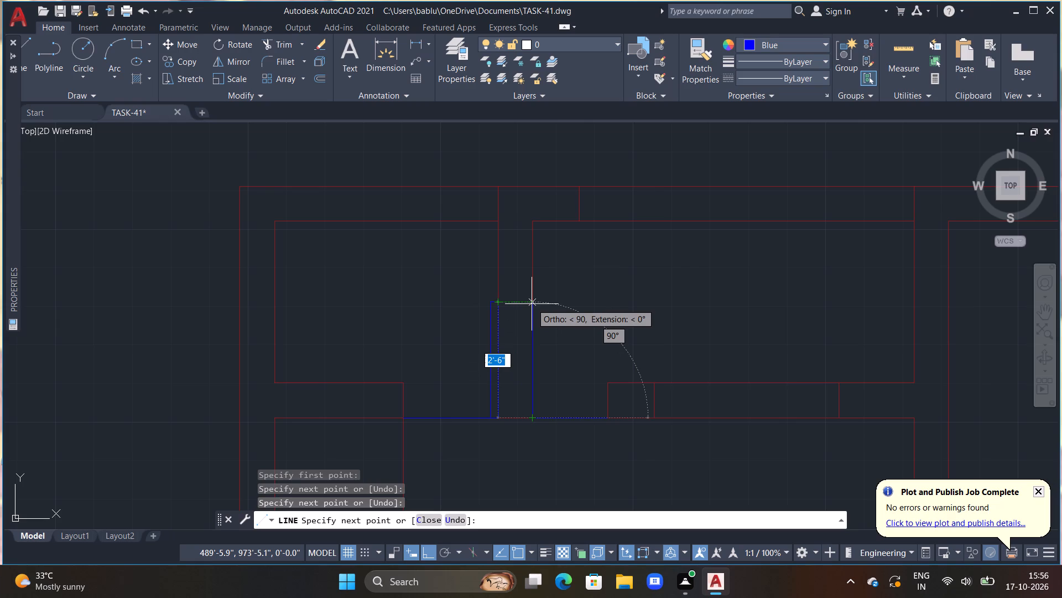
{"action": "left_click_drag", "start_coordinate": [533, 301], "coordinate": [538, 301]}
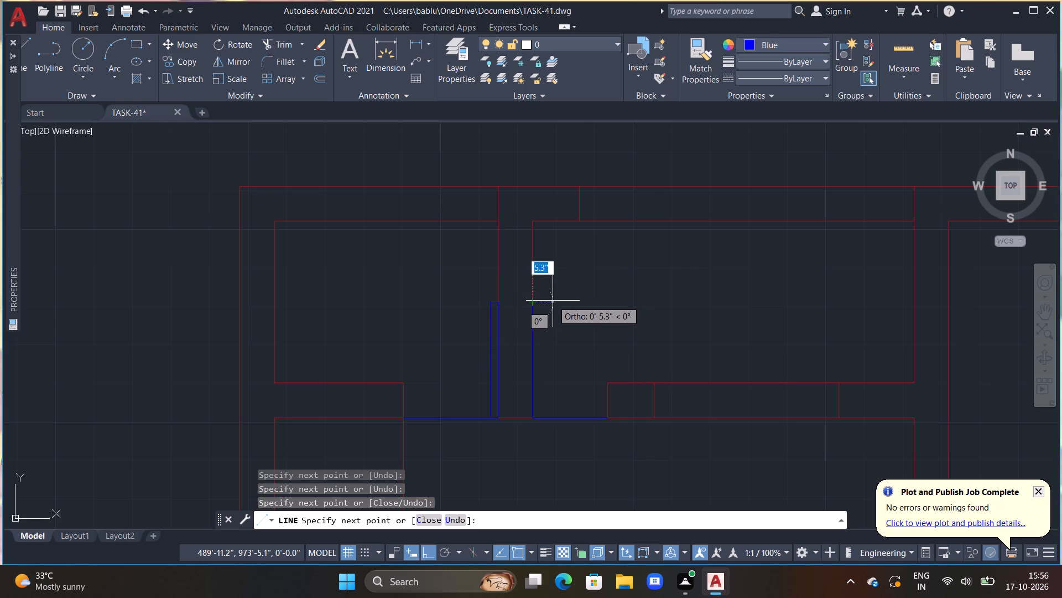
{"action": "type", "text": "2\""}
{"action": "key", "text": "Return"}
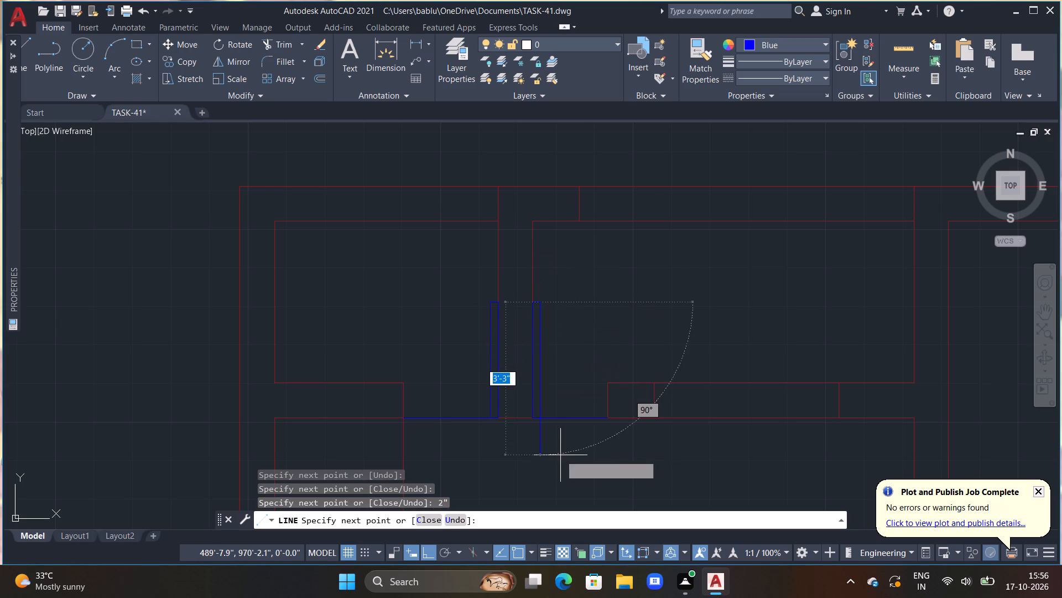
{"action": "left_click", "coordinate": [561, 460]}
{"action": "key", "text": "Escape"}
Trim the second door leaf's excess line below the lower wall face.
{"action": "type", "text": "TR"}
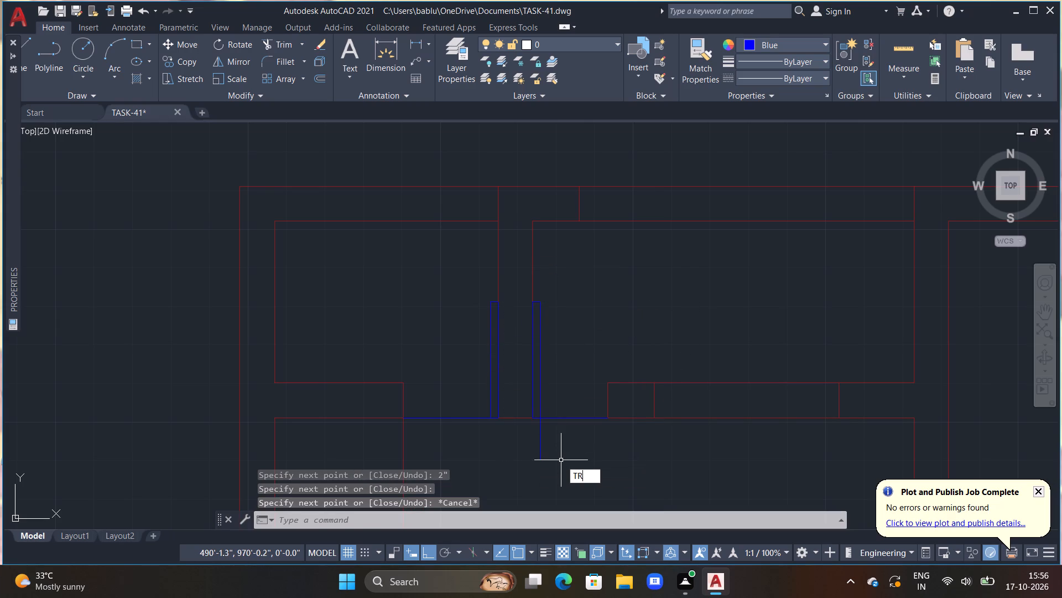
{"action": "key", "text": "space"}
{"action": "left_click_drag", "start_coordinate": [529, 440], "coordinate": [590, 425]}
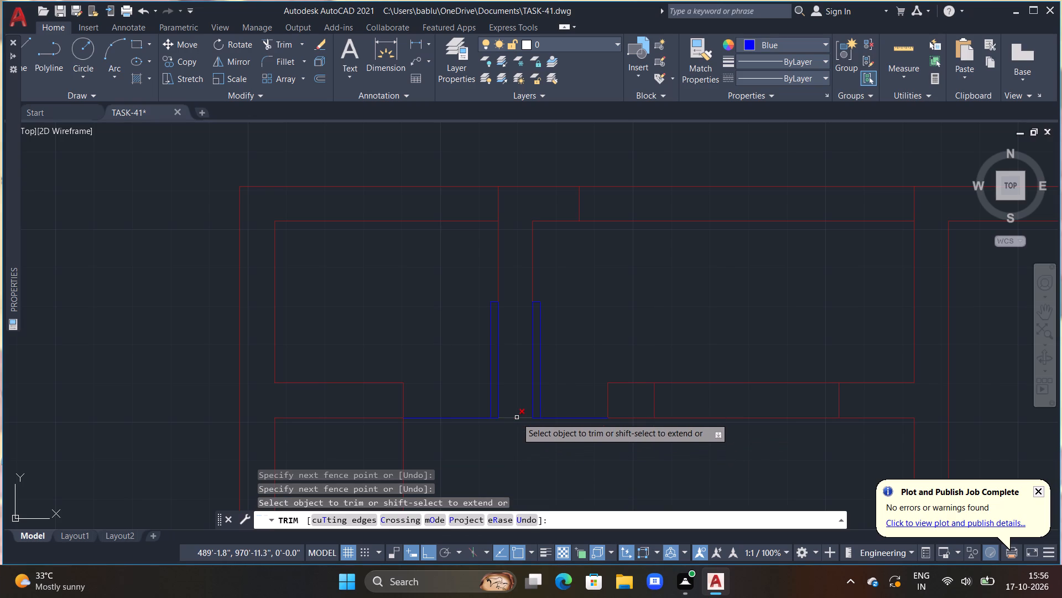
{"action": "key", "text": "Escape"}
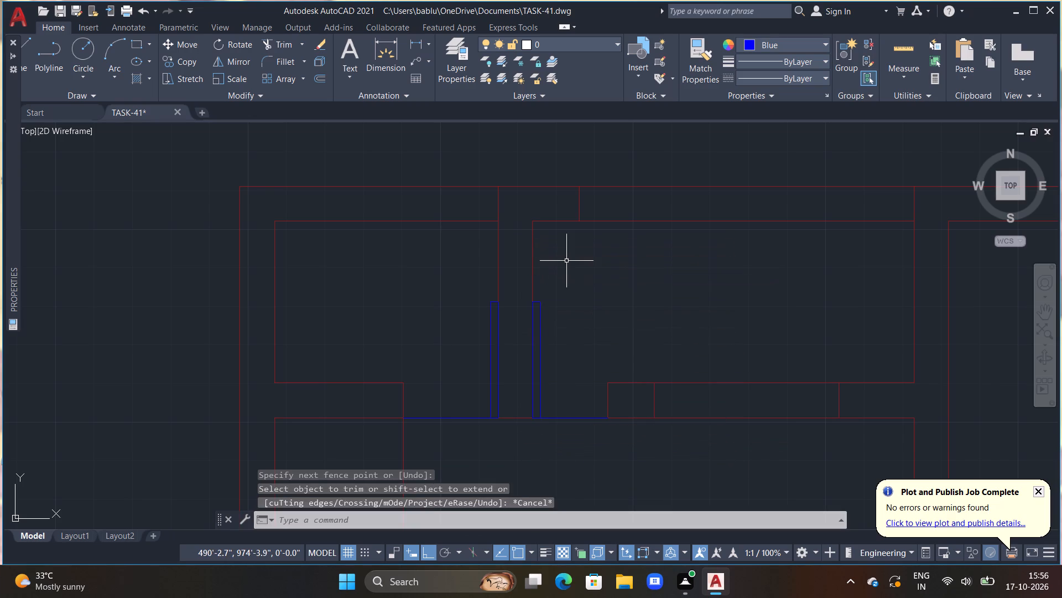
{"action": "key", "text": "Escape"}
Draw a three-point swing arc for the northwest door, through the leaf's two top corners to the opening's lower left corner.
{"action": "left_click", "coordinate": [112, 45]}
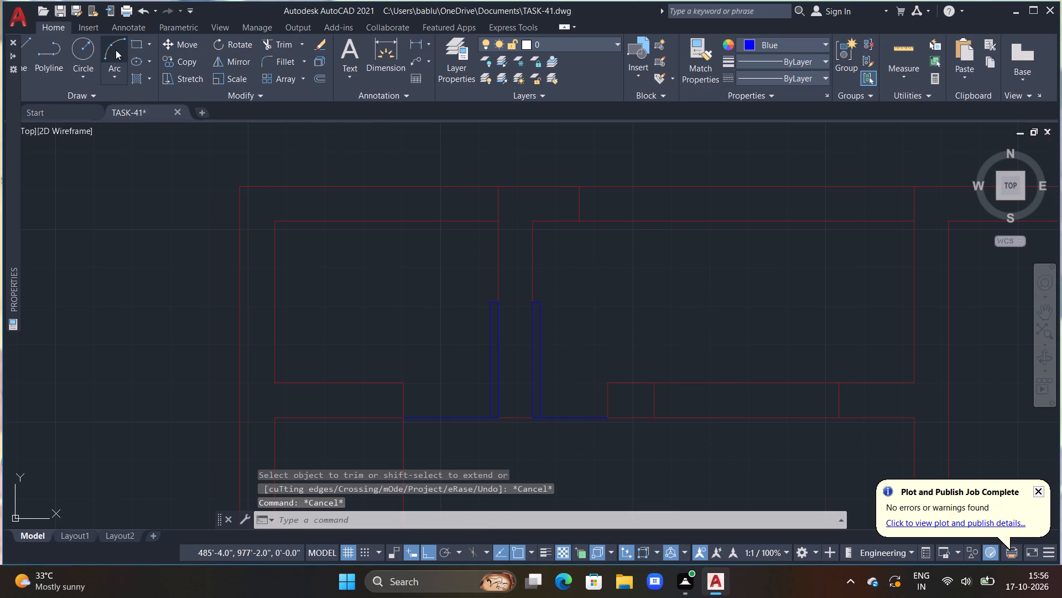
{"action": "left_click", "coordinate": [499, 301]}
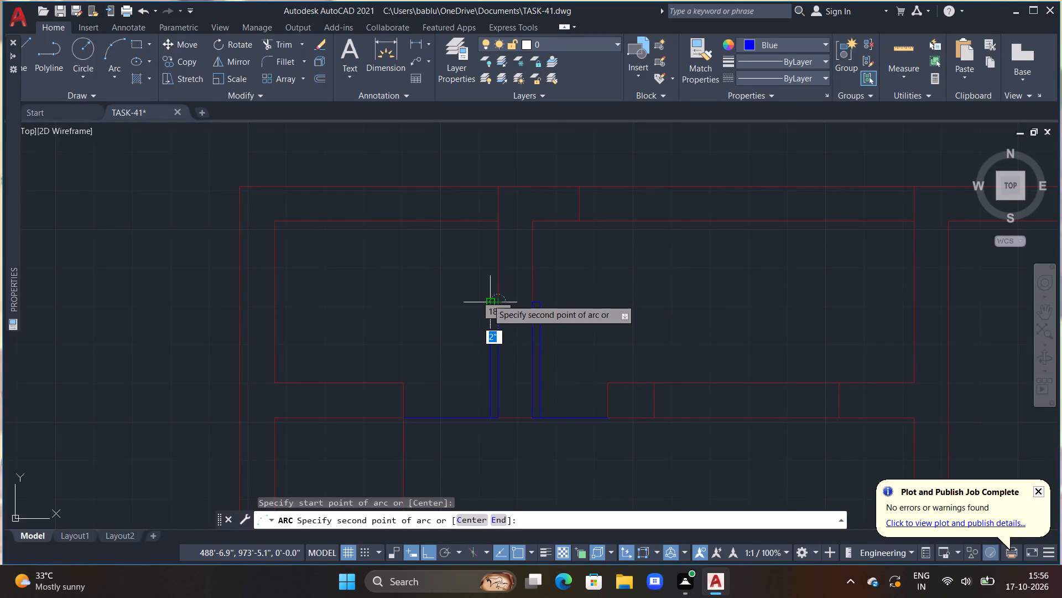
{"action": "left_click", "coordinate": [487, 299]}
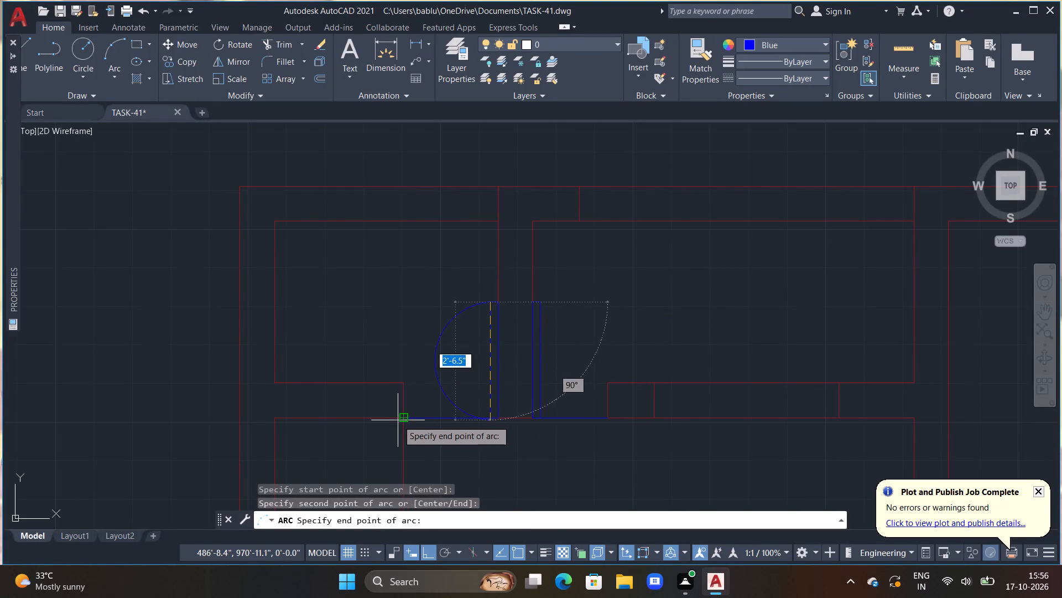
{"action": "left_click", "coordinate": [404, 416]}
Draw a three-point swing arc for the second door, through the leaf's two top corners to the opening's lower right corner.
{"action": "left_click", "coordinate": [108, 43]}
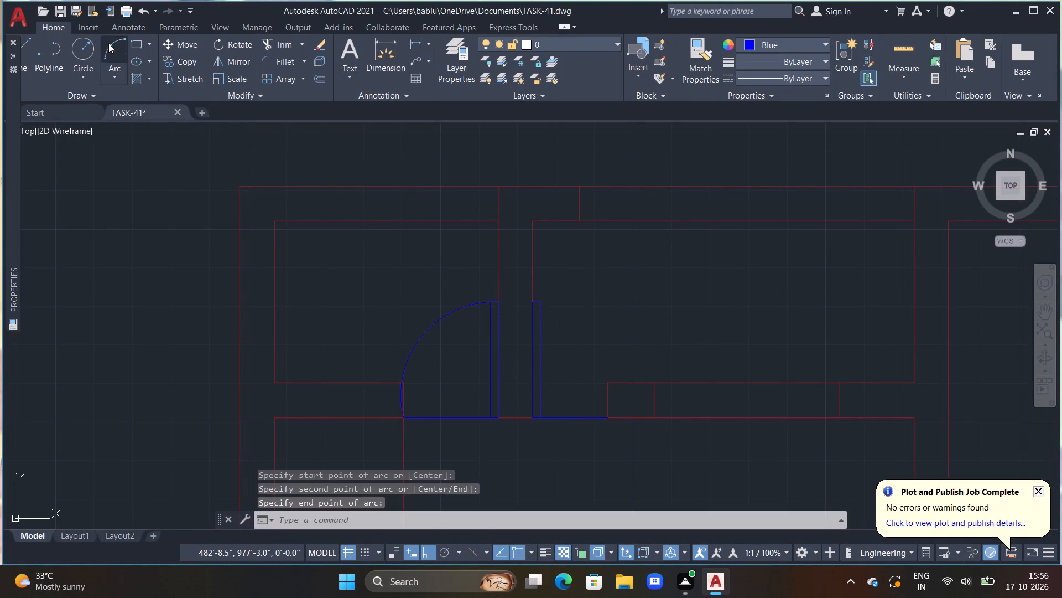
{"action": "left_click", "coordinate": [529, 302]}
{"action": "left_click", "coordinate": [541, 302]}
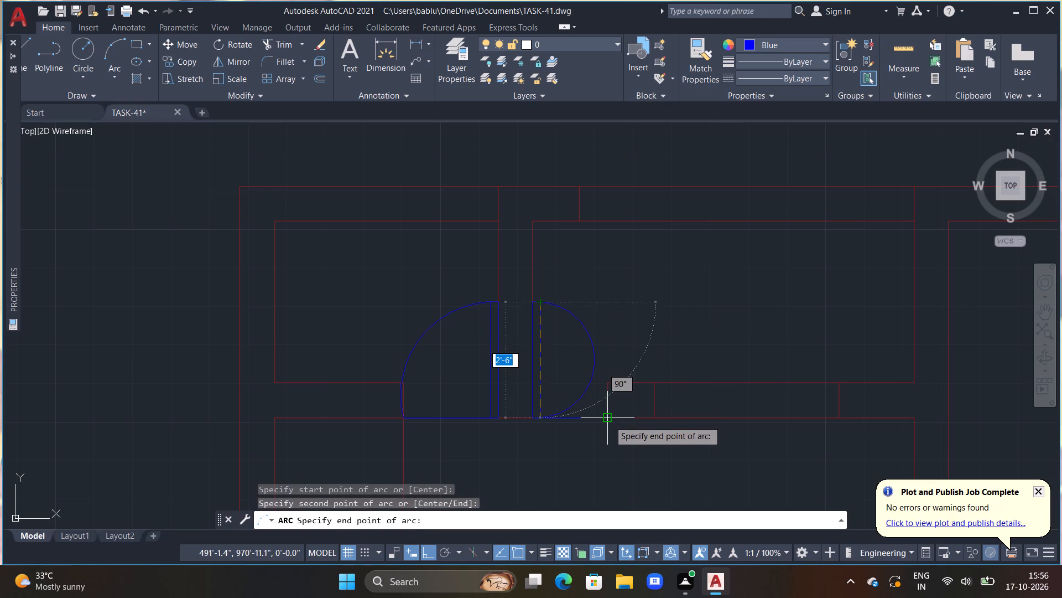
{"action": "left_click", "coordinate": [609, 420]}
{"action": "scroll", "coordinate": [605, 437], "scroll_direction": "down", "scroll_amount": 1}
{"action": "scroll", "coordinate": [603, 439], "scroll_direction": "up", "scroll_amount": 2}
{"action": "key", "text": "Escape"}
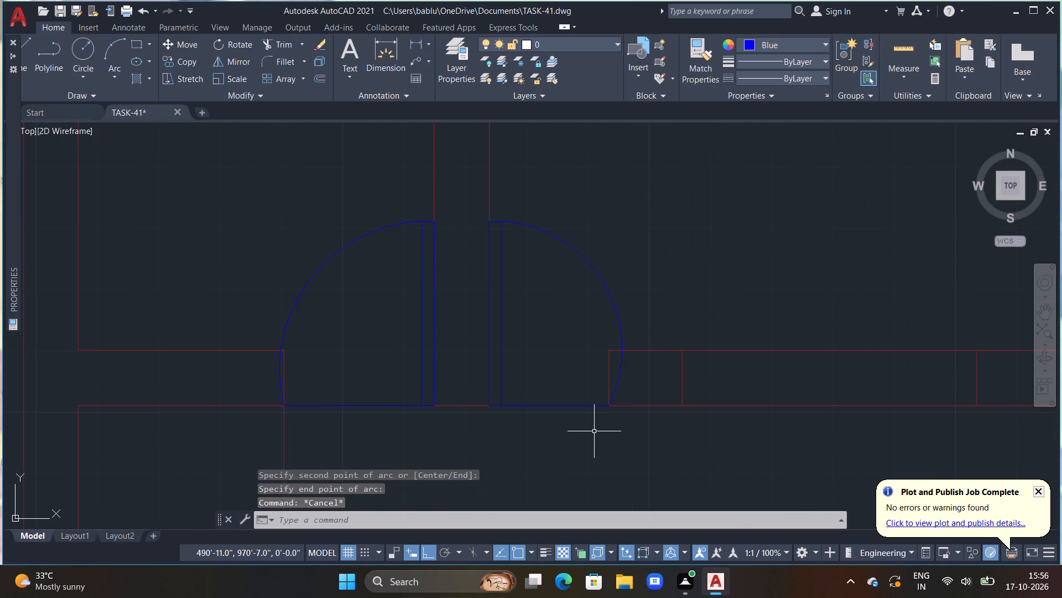
Trim the jamb lines and short upper wall-face stubs that lie inside both door swing arcs.
{"action": "key", "text": "t"}
{"action": "type", "text": "R"}
{"action": "key", "text": "space"}
{"action": "left_click", "coordinate": [608, 368]}
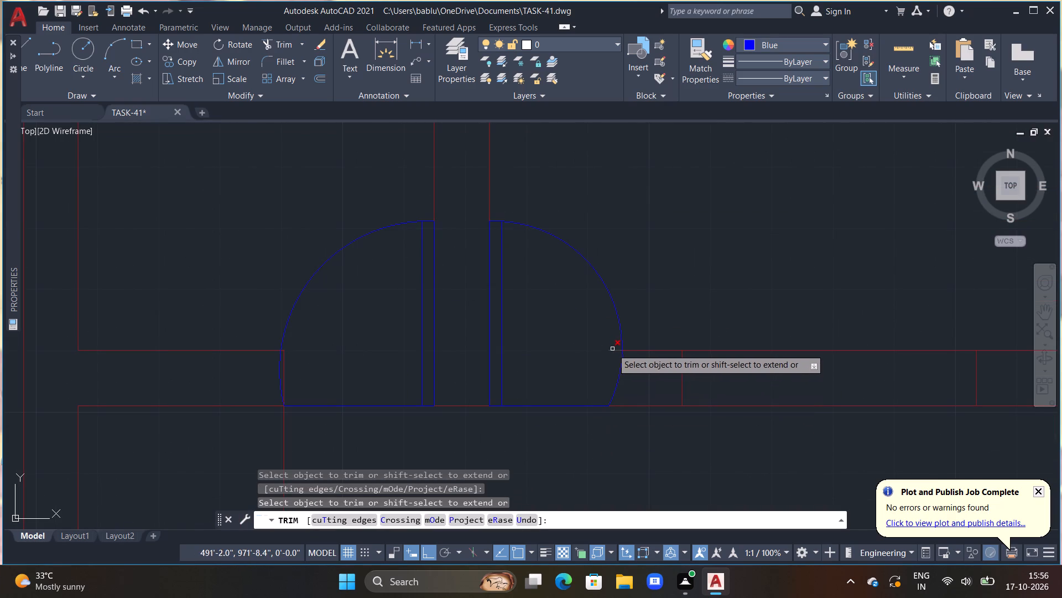
{"action": "left_click", "coordinate": [616, 351]}
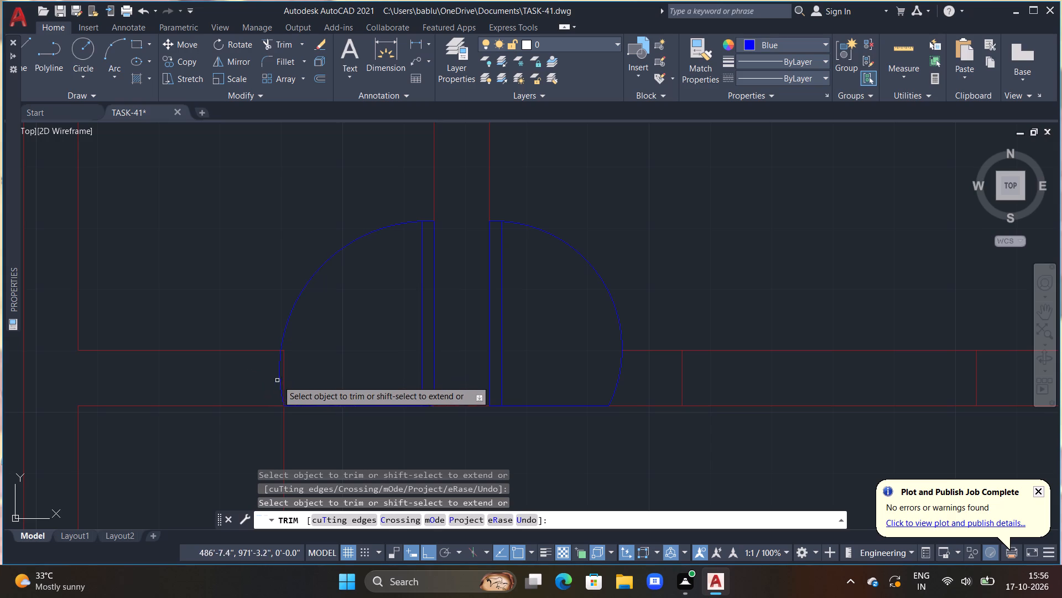
{"action": "left_click_drag", "start_coordinate": [283, 377], "coordinate": [281, 369]}
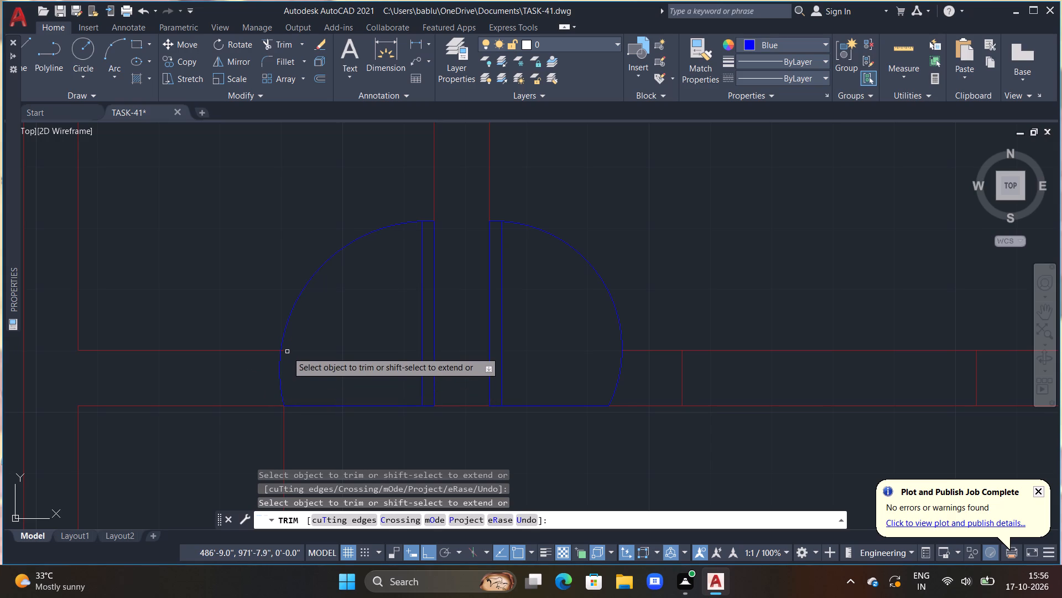
{"action": "left_click", "coordinate": [283, 350]}
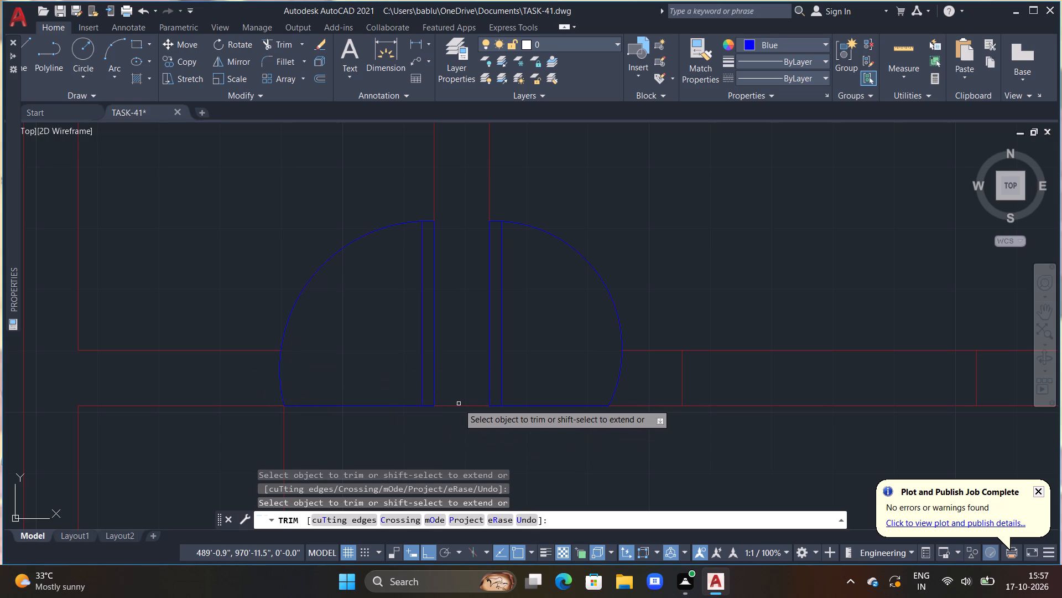
Trim the short partition end line between the two door leaves.
{"action": "left_click", "coordinate": [459, 404]}
{"action": "left_click", "coordinate": [460, 419]}
{"action": "key", "text": "Escape"}
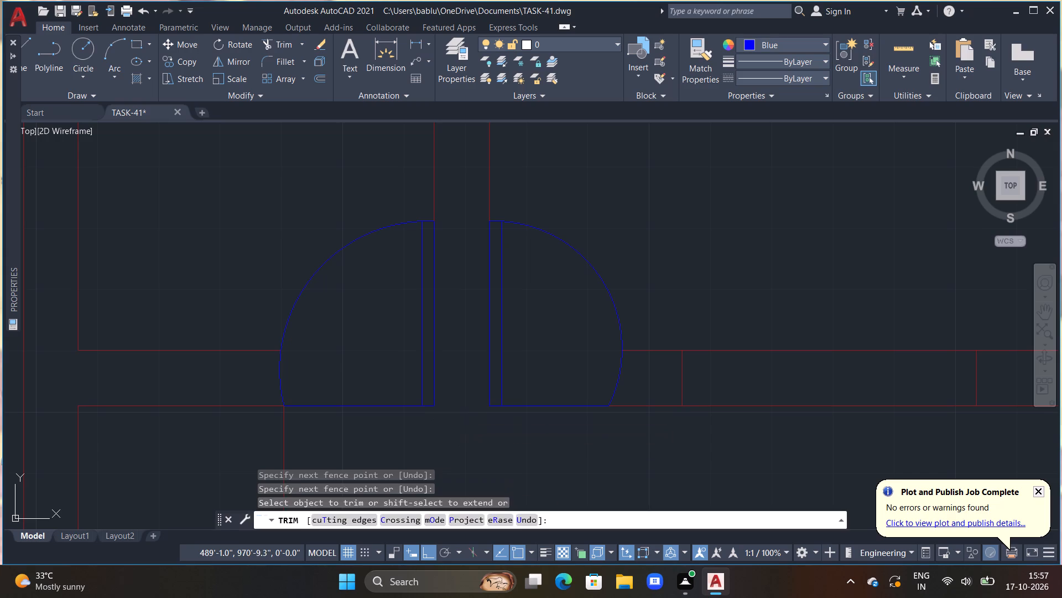
{"action": "key", "text": "Escape"}
{"action": "key", "text": "Escape"}
Set the current object colour to dark red (153,27,30).
{"action": "scroll", "coordinate": [447, 355], "scroll_direction": "down", "scroll_amount": 2}
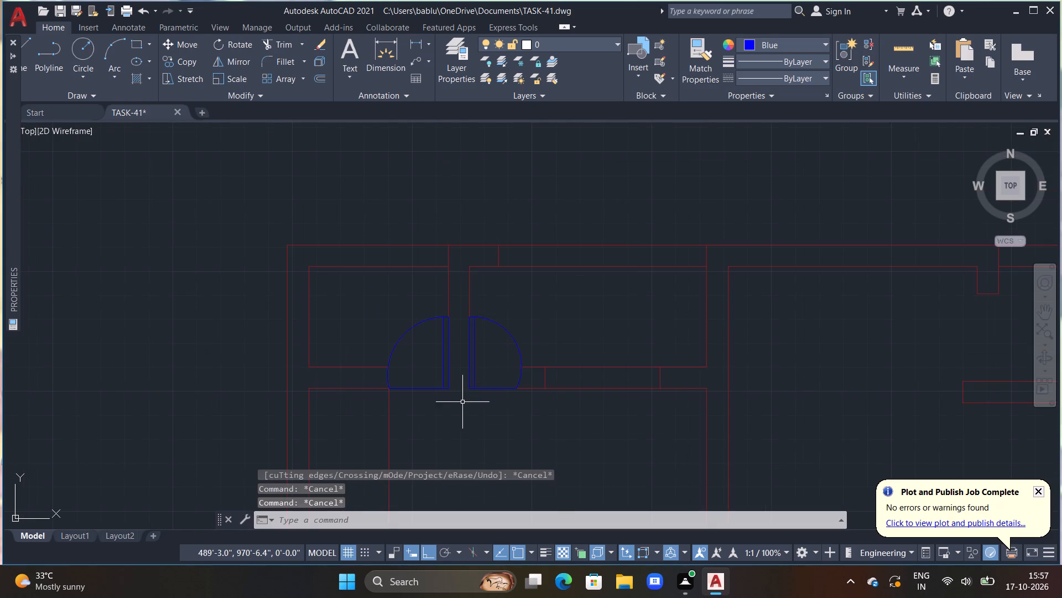
{"action": "middle_click_drag", "start_coordinate": [462, 405], "coordinate": [447, 304]}
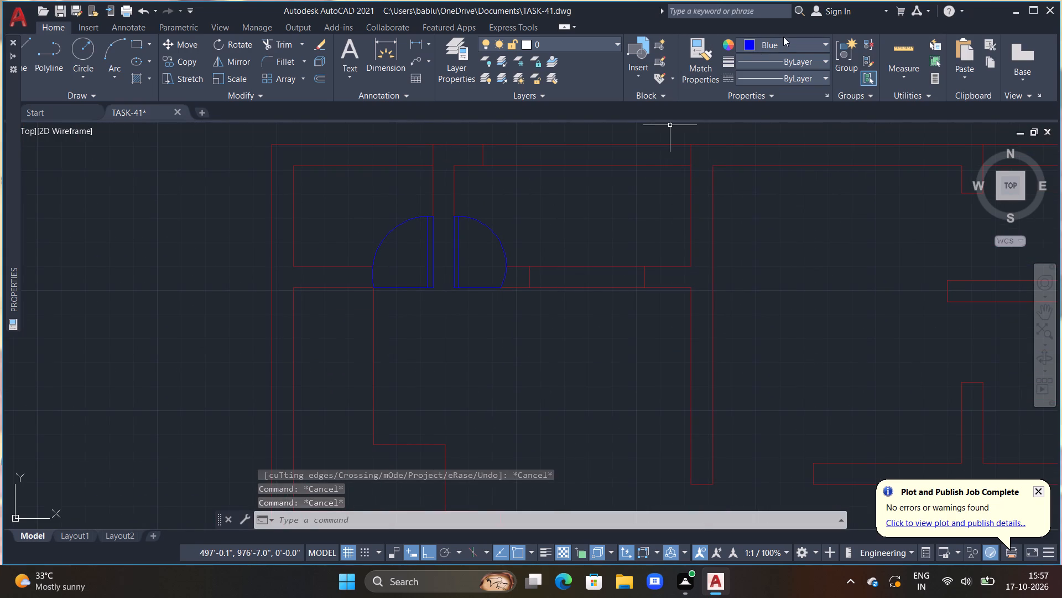
{"action": "left_click", "coordinate": [822, 43]}
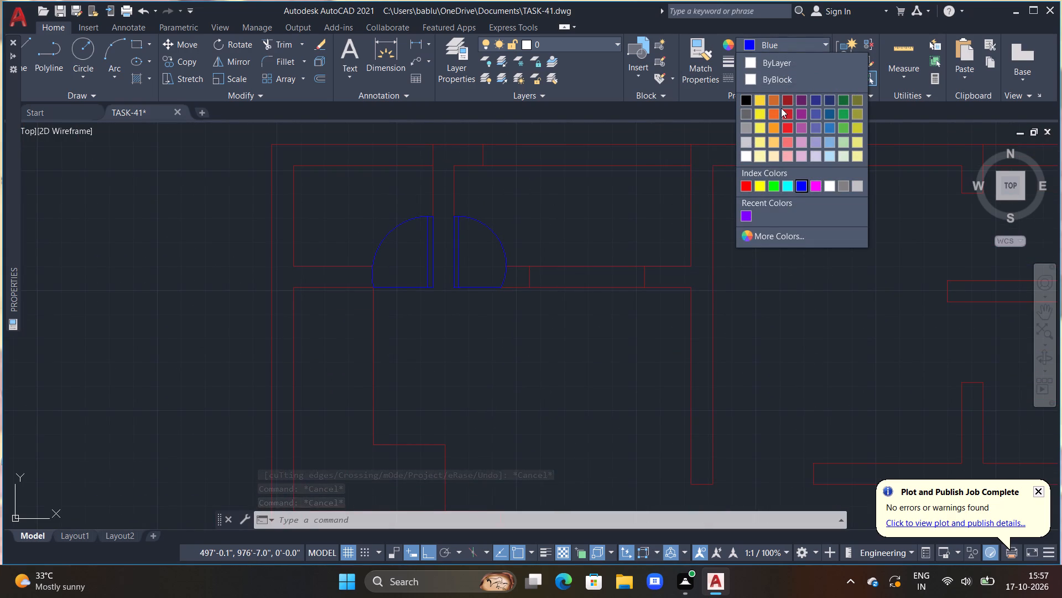
{"action": "left_click", "coordinate": [783, 98]}
Draw a short dark red U-shaped wall end between the lower corners of the two upper door leaves, projecting below the wall line.
{"action": "key", "text": "l"}
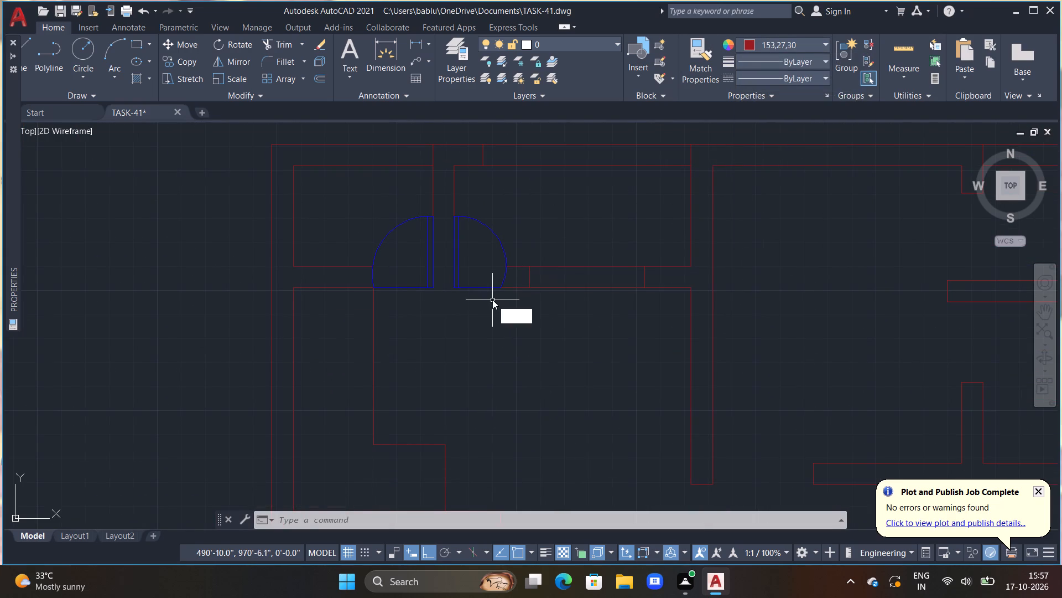
{"action": "key", "text": "space"}
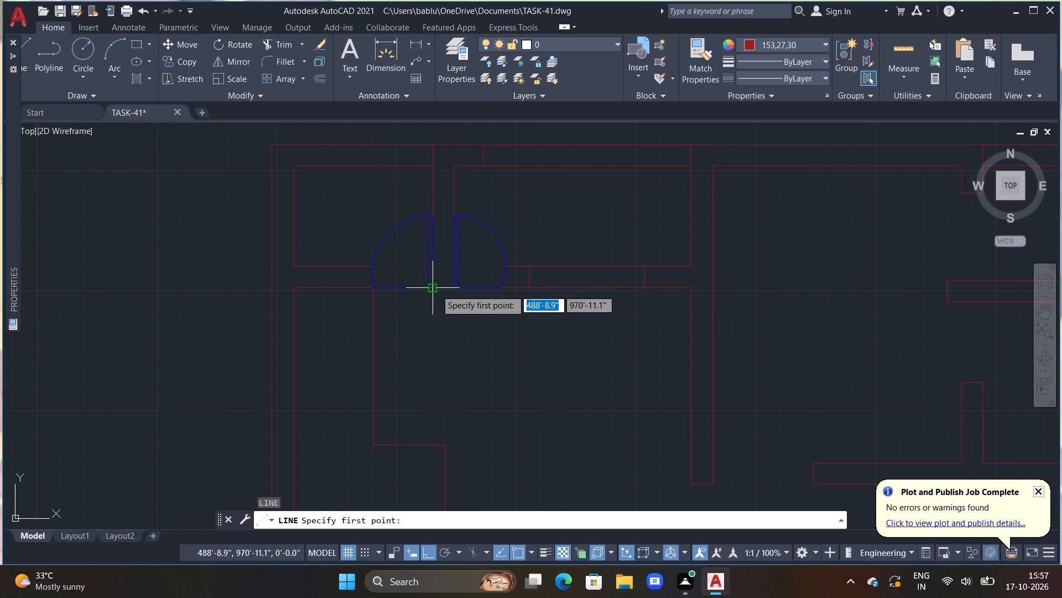
{"action": "left_click", "coordinate": [436, 290]}
{"action": "left_click", "coordinate": [435, 301]}
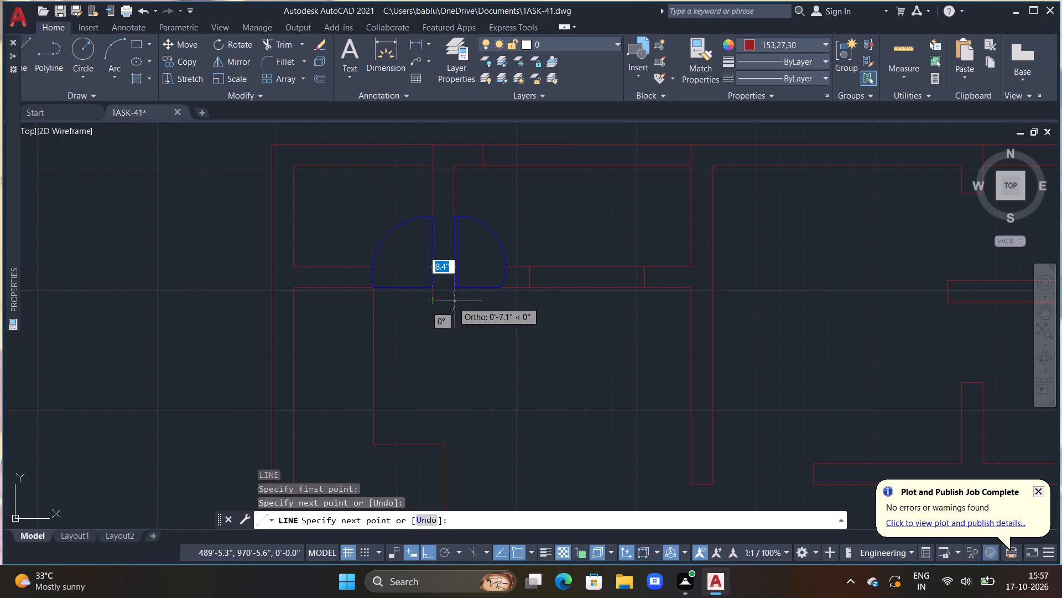
{"action": "left_click", "coordinate": [455, 301]}
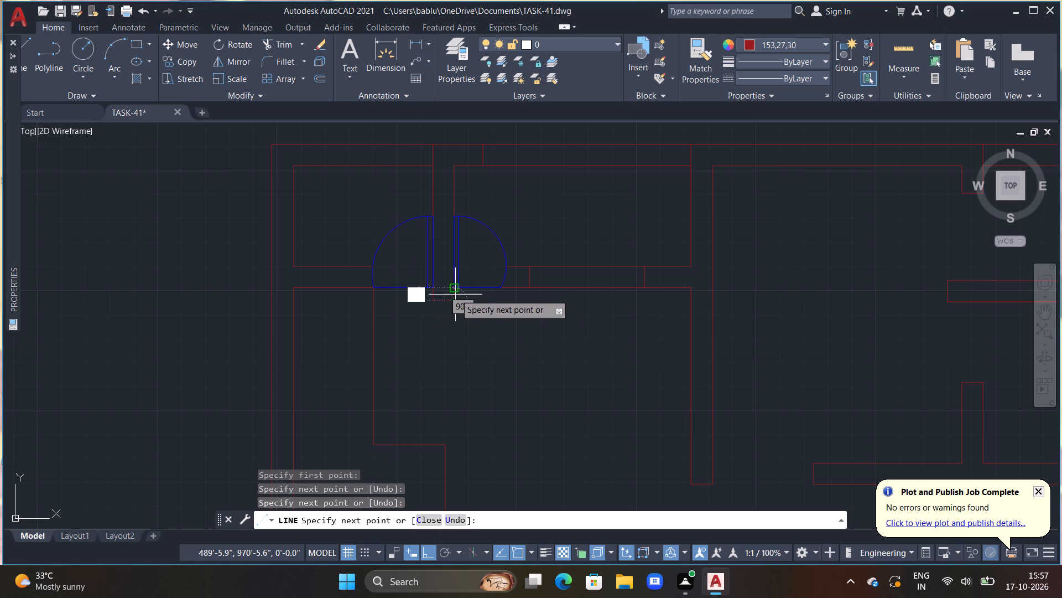
{"action": "left_click", "coordinate": [455, 285]}
{"action": "key", "text": "Escape"}
{"action": "scroll", "coordinate": [454, 306], "scroll_direction": "down", "scroll_amount": 1}
{"action": "scroll", "coordinate": [451, 319], "scroll_direction": "up", "scroll_amount": 1}
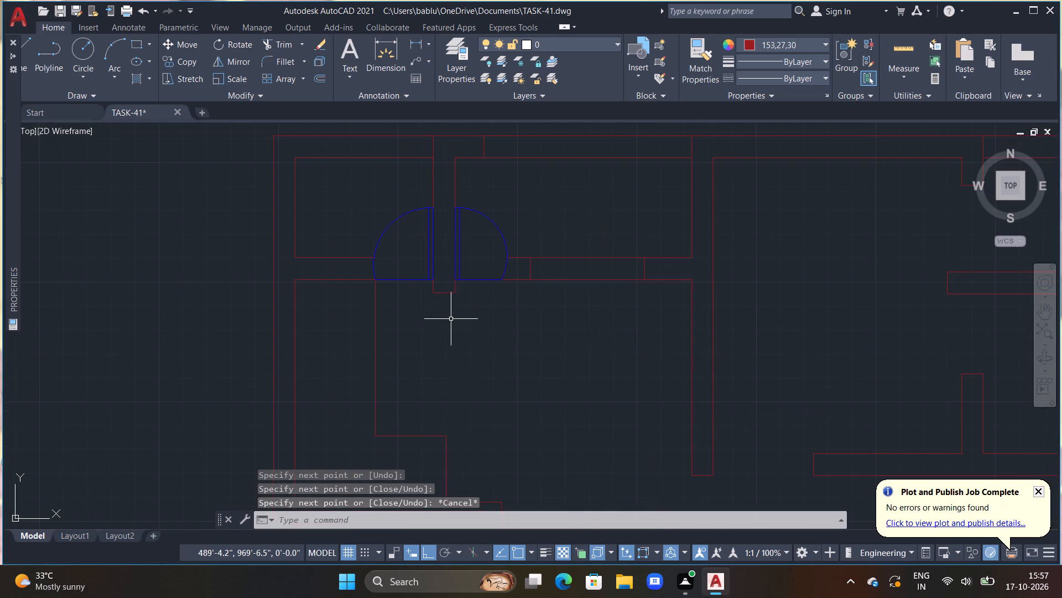
{"action": "scroll", "coordinate": [444, 304], "scroll_direction": "up", "scroll_amount": 2}
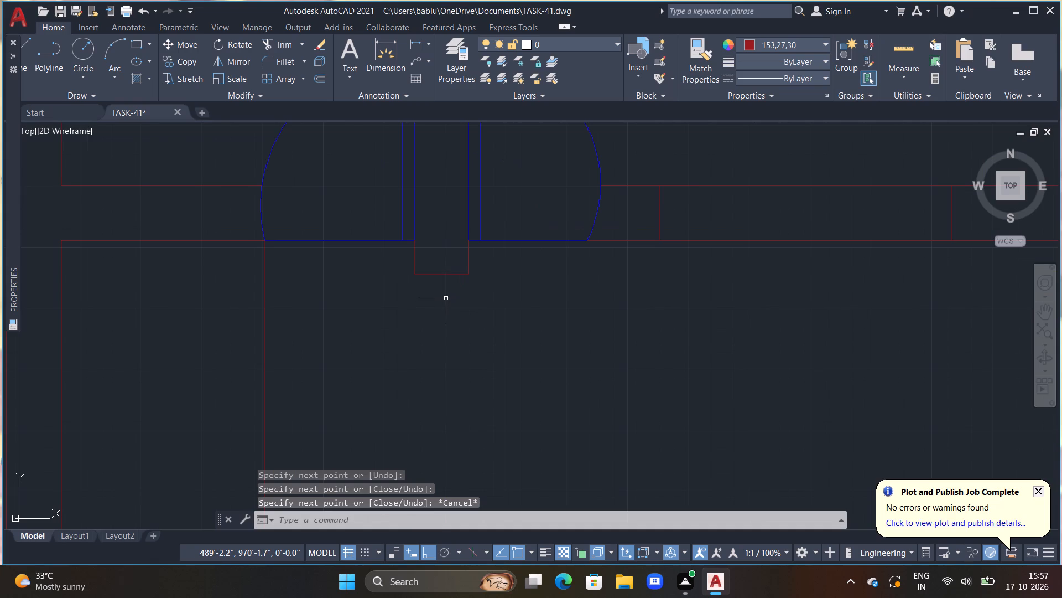
{"action": "scroll", "coordinate": [440, 301], "scroll_direction": "down", "scroll_amount": 2}
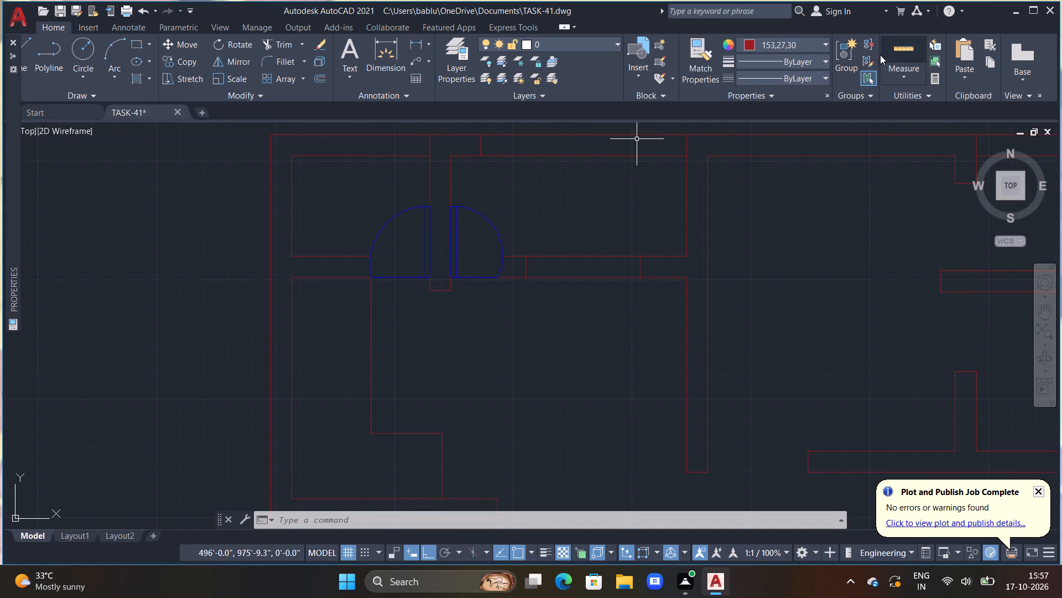
In blue, draw the closing line across the opening beside the central partition's lower end and a 2'6" by 2" door leaf at its left jamb.
{"action": "left_click", "coordinate": [824, 47]}
{"action": "left_click", "coordinate": [802, 181]}
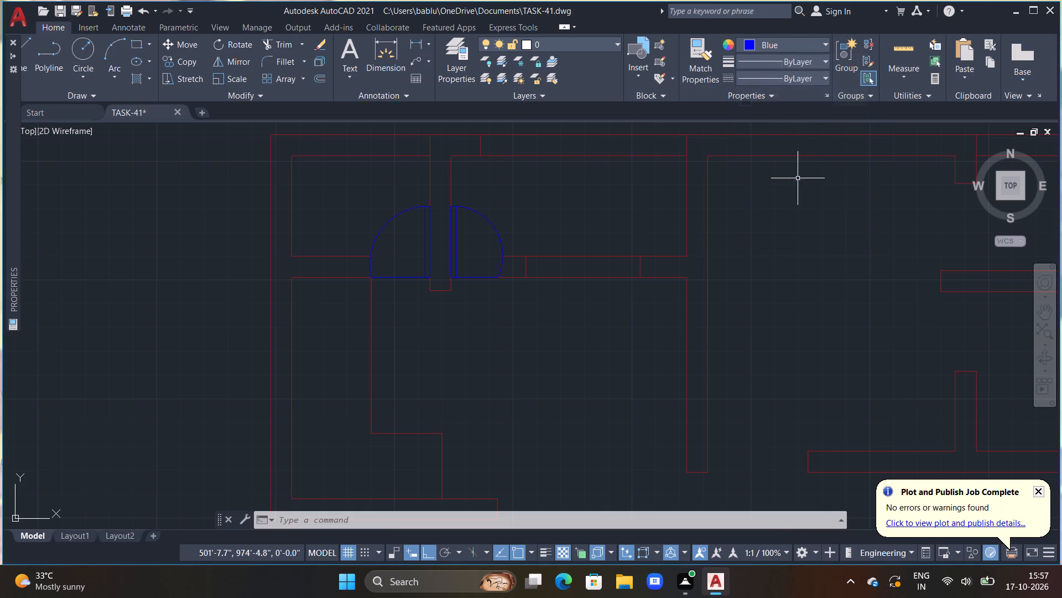
{"action": "scroll", "coordinate": [795, 180], "scroll_direction": "down", "scroll_amount": 1}
{"action": "middle_click_drag", "start_coordinate": [786, 273], "coordinate": [717, 207]}
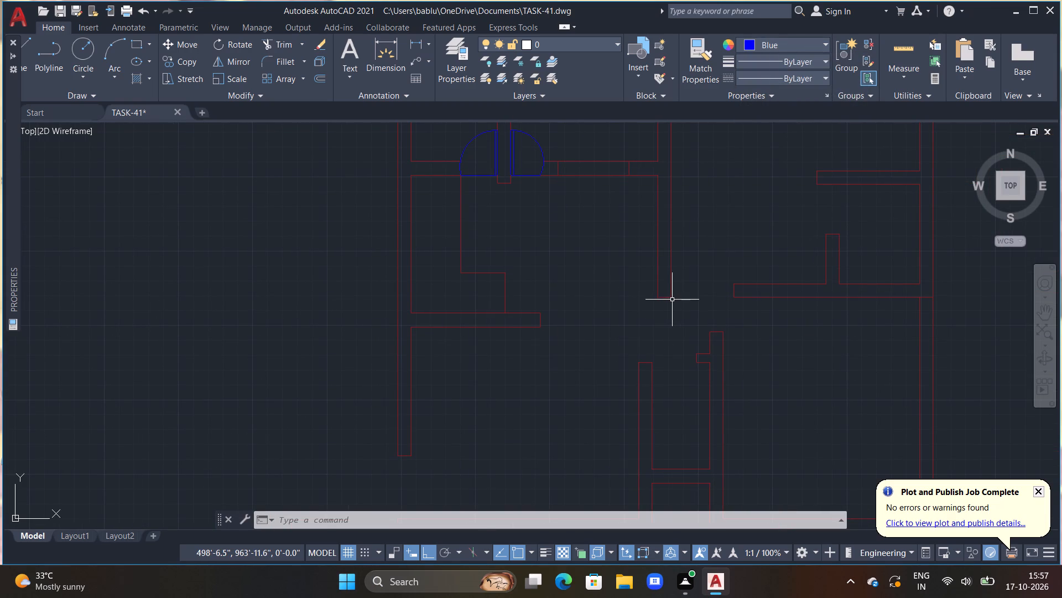
{"action": "type", "text": "L"}
{"action": "key", "text": "space"}
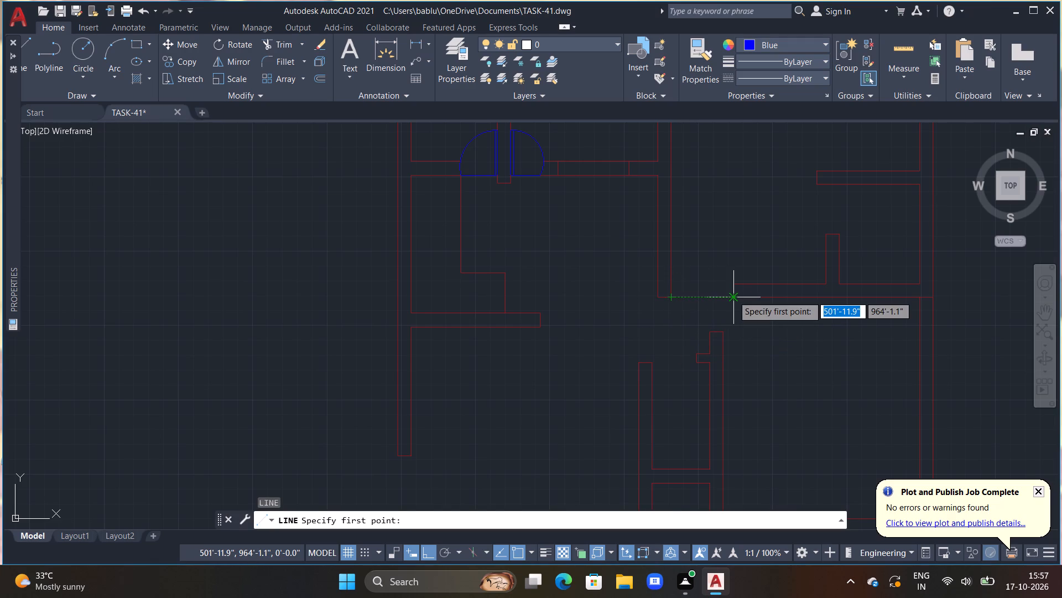
{"action": "left_click", "coordinate": [733, 296]}
{"action": "left_click", "coordinate": [674, 300]}
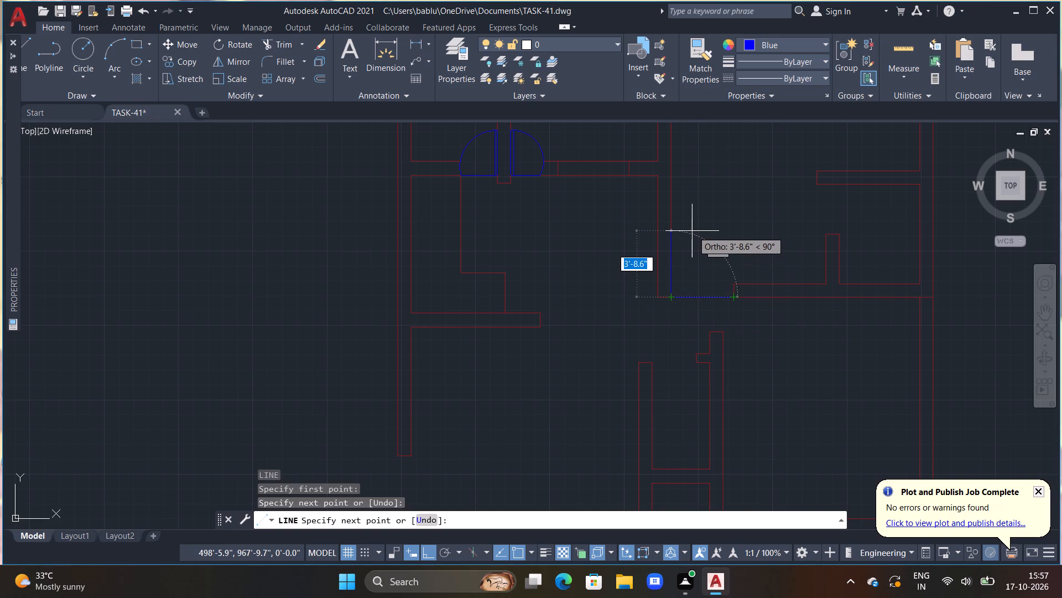
{"action": "type", "text": "2'6\""}
{"action": "key", "text": "Return"}
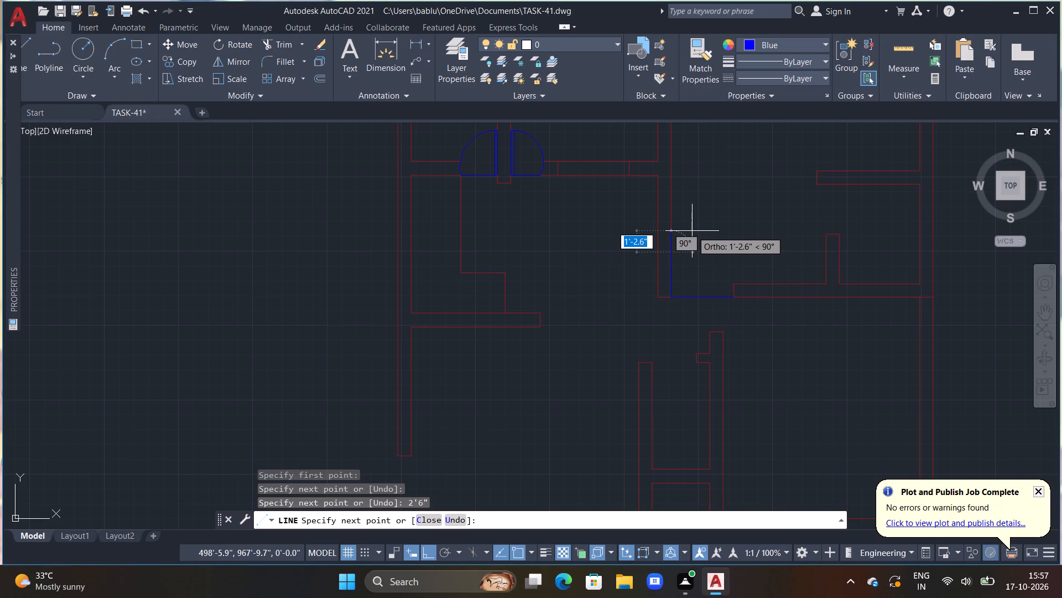
{"action": "type", "text": "2\""}
{"action": "key", "text": "Return"}
{"action": "left_click", "coordinate": [668, 322]}
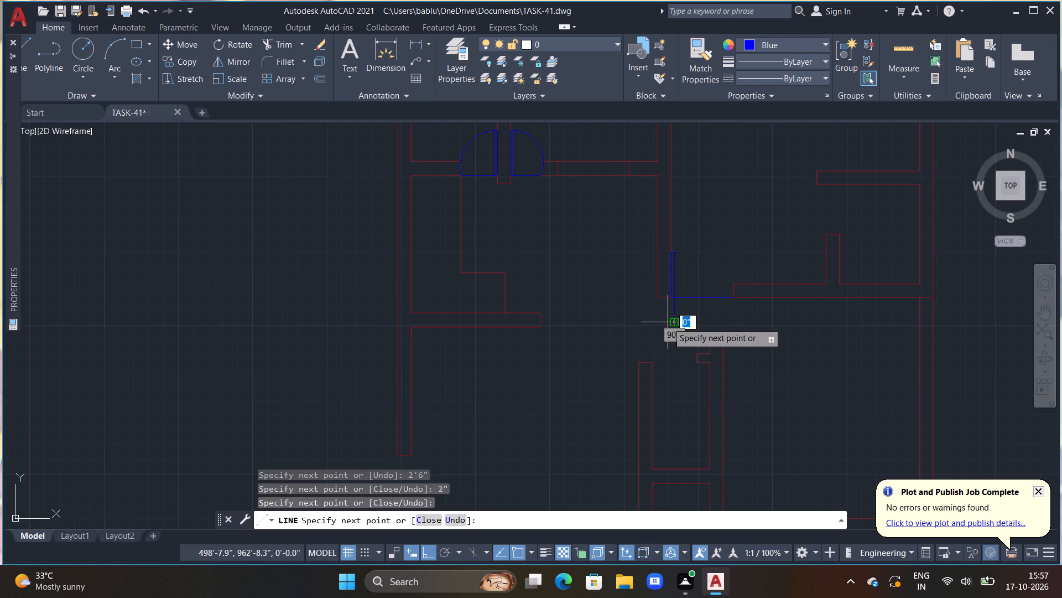
{"action": "key", "text": "Escape"}
Trim the part of the new door leaf's right edge that extends below the opening's closing line.
{"action": "key", "text": "t"}
{"action": "type", "text": "R"}
{"action": "key", "text": "space"}
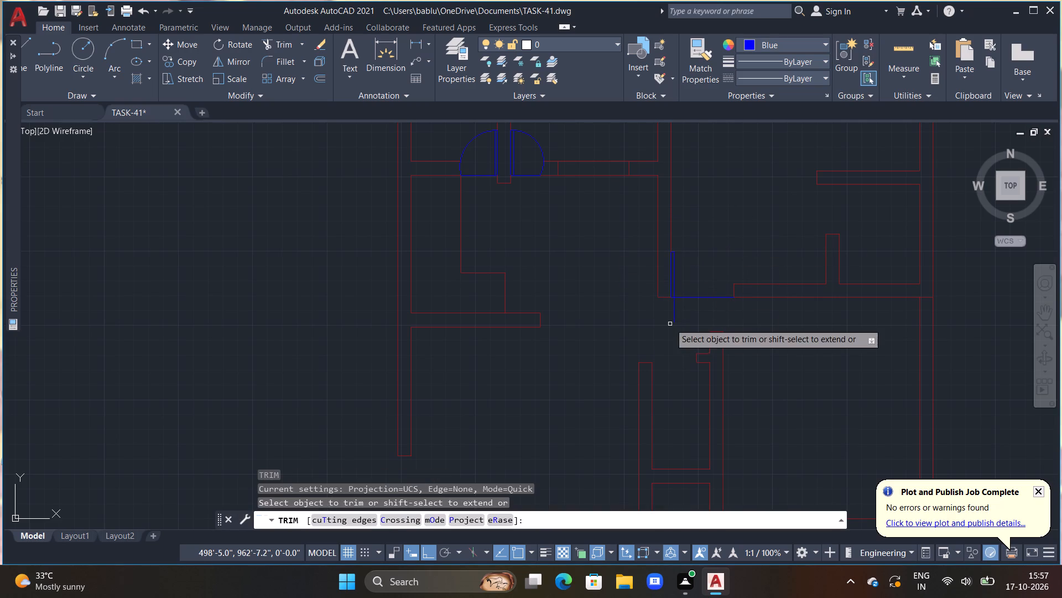
{"action": "left_click_drag", "start_coordinate": [671, 318], "coordinate": [721, 310]}
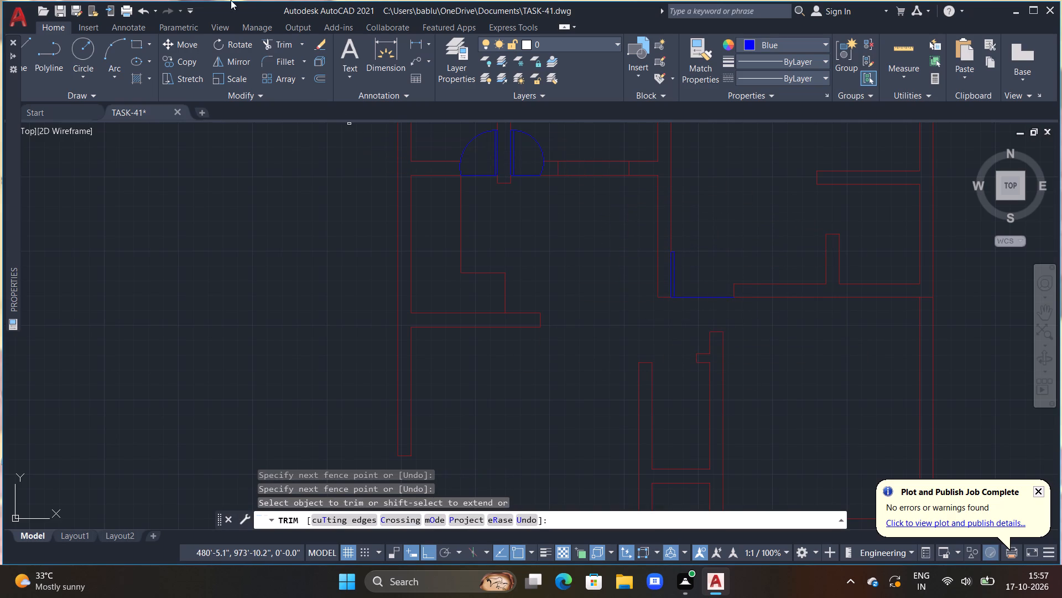
Draw a three-point swing arc through the new leaf's two top corners to the opening's lower right corner.
{"action": "left_click", "coordinate": [108, 46]}
{"action": "scroll", "coordinate": [702, 267], "scroll_direction": "up", "scroll_amount": 1}
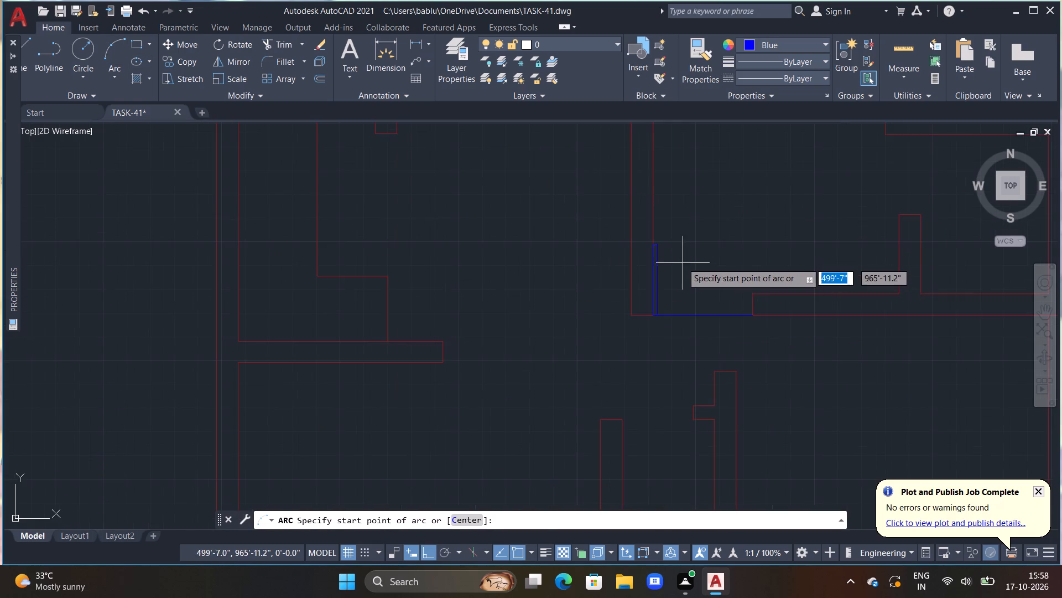
{"action": "scroll", "coordinate": [682, 262], "scroll_direction": "up", "scroll_amount": 1}
{"action": "left_click", "coordinate": [633, 234]}
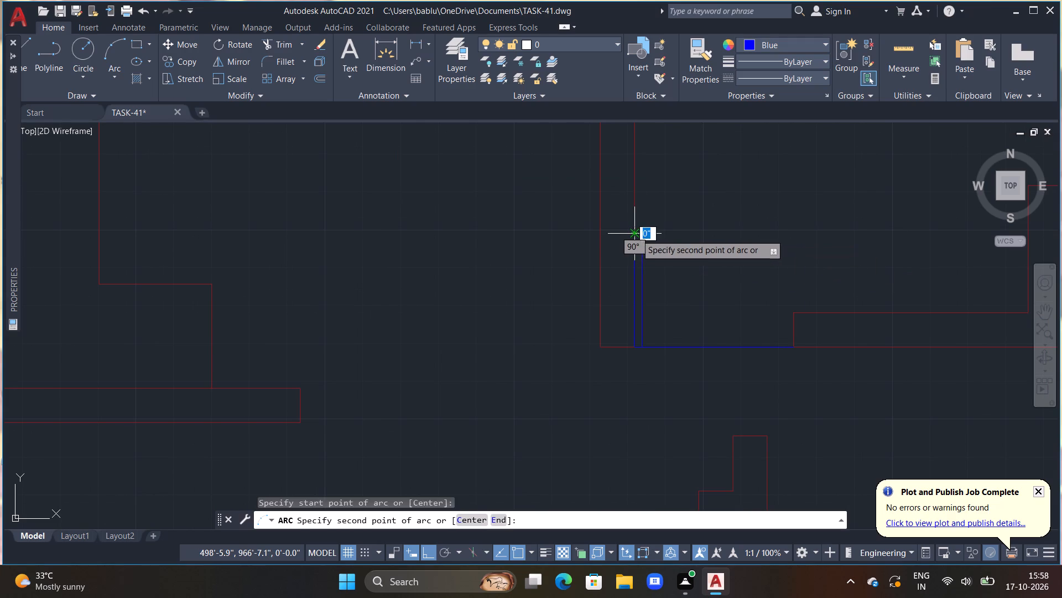
{"action": "left_click", "coordinate": [644, 234]}
{"action": "left_click", "coordinate": [795, 342]}
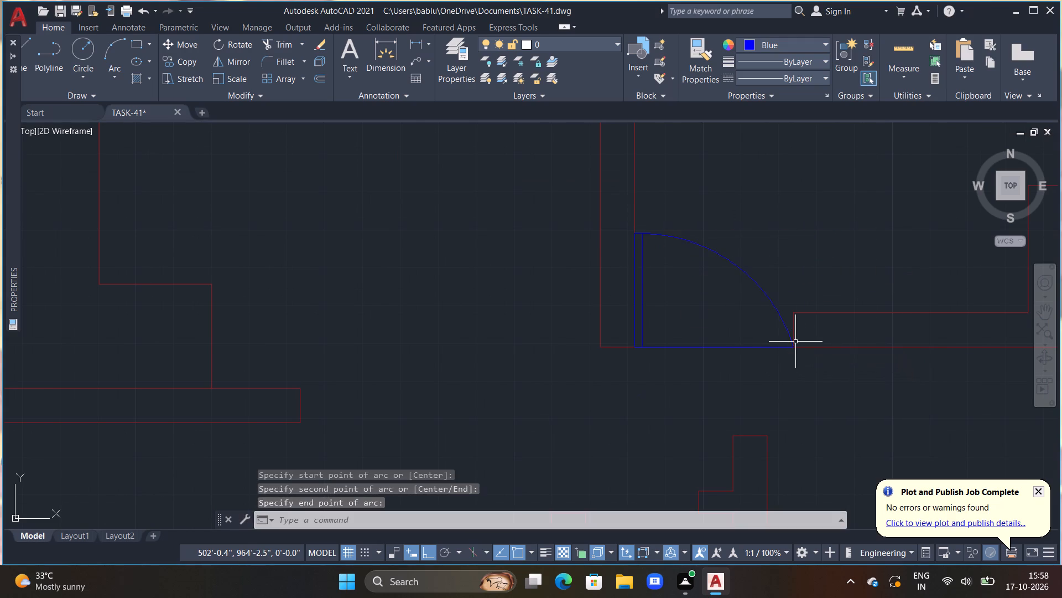
{"action": "scroll", "coordinate": [820, 347], "scroll_direction": "down", "scroll_amount": 3}
{"action": "middle_click_drag", "start_coordinate": [849, 396], "coordinate": [796, 352]}
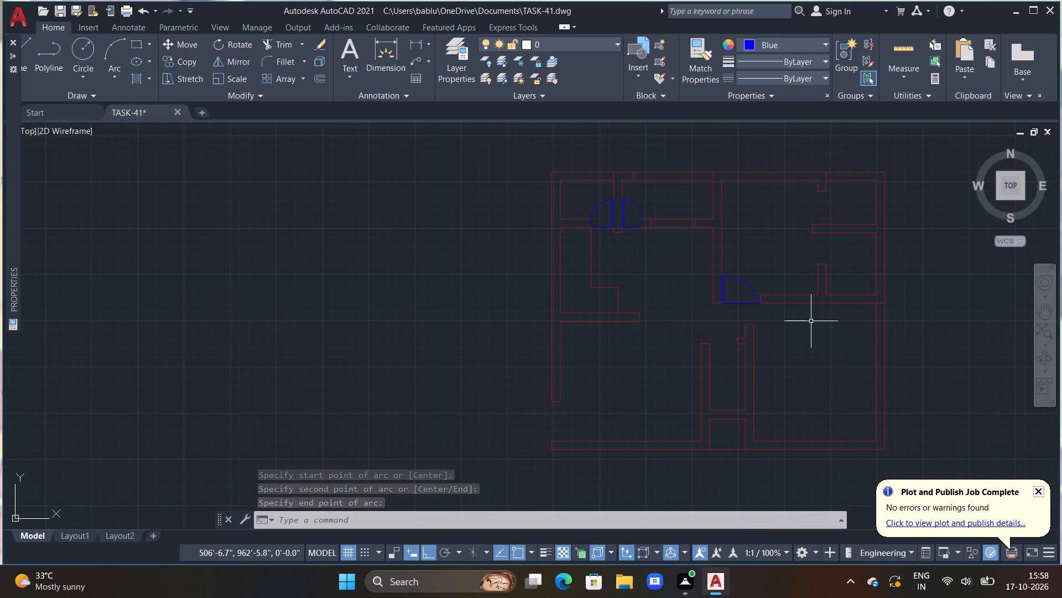
{"action": "key", "text": "Escape"}
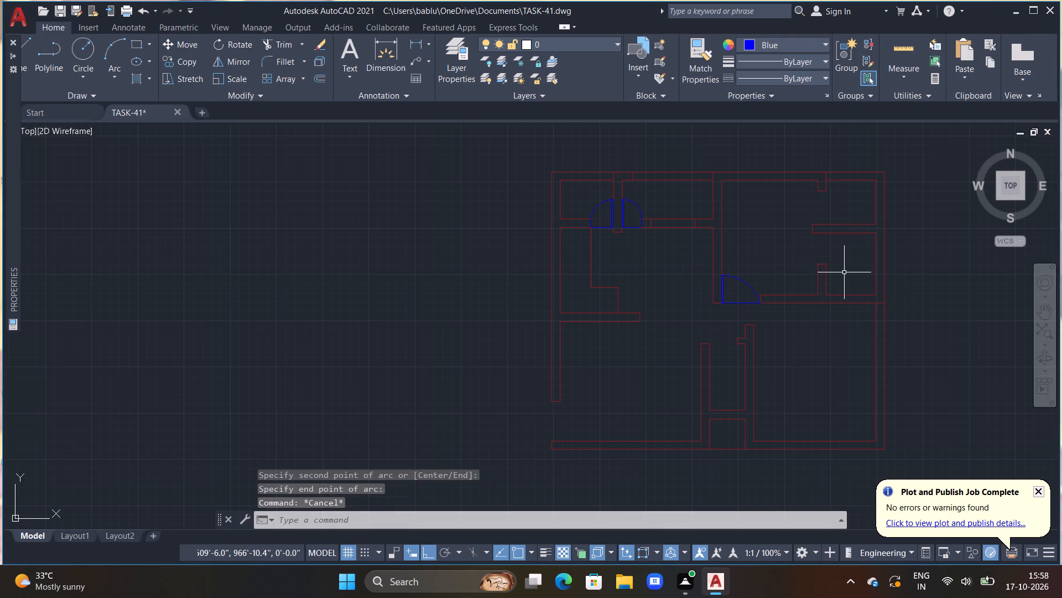
Draw a blue line from the right-hand partition stub up to the horizontal partition, continuing 2'6" plus 2" right, 2" down, and left past the jamb.
{"action": "key", "text": "l"}
{"action": "key", "text": "space"}
{"action": "scroll", "coordinate": [839, 258], "scroll_direction": "up", "scroll_amount": 1}
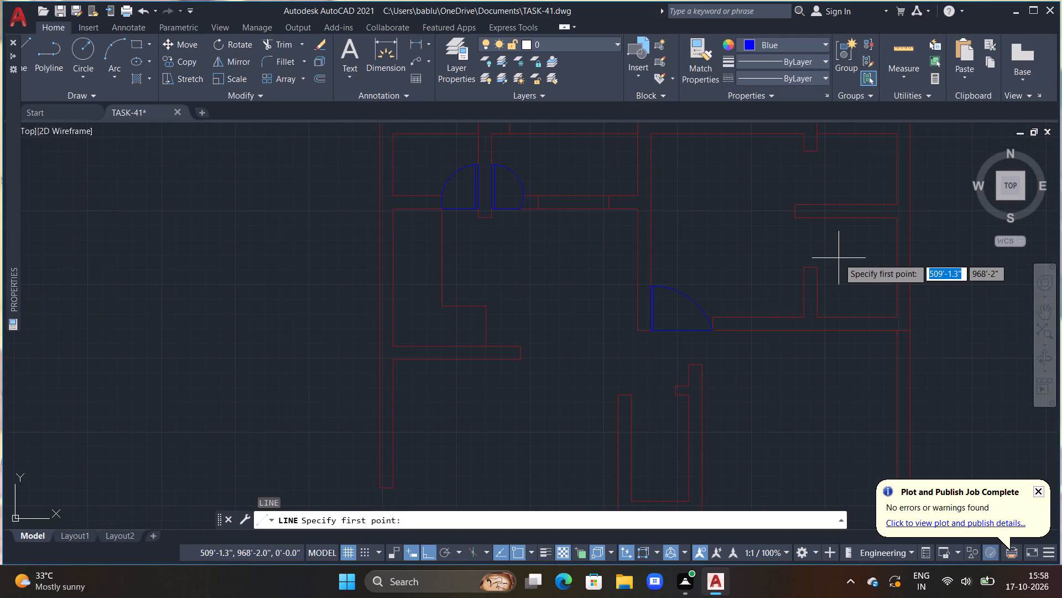
{"action": "middle_click_drag", "start_coordinate": [839, 258], "coordinate": [825, 258]}
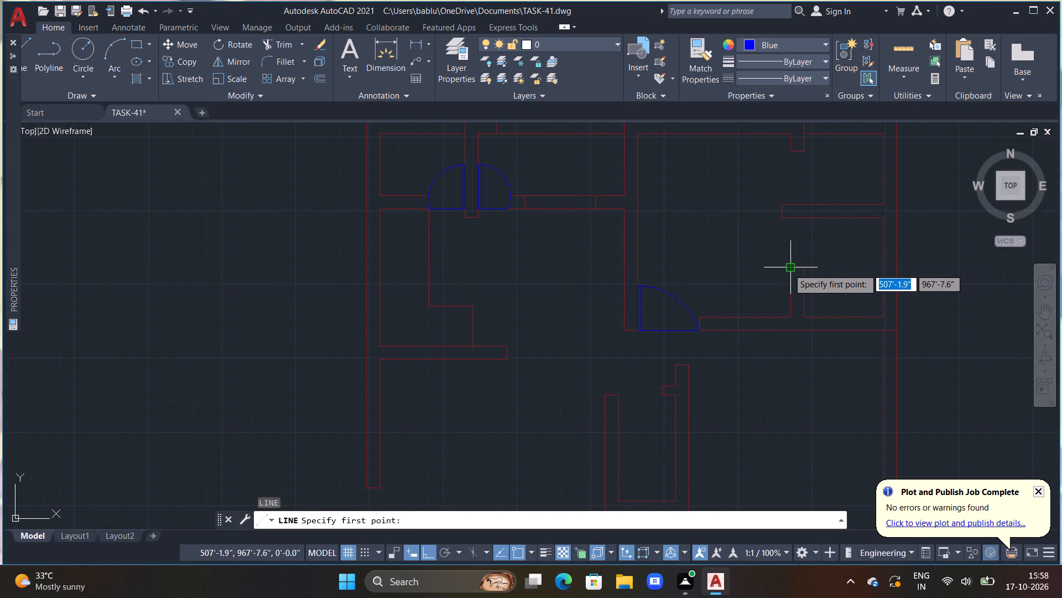
{"action": "left_click_drag", "start_coordinate": [789, 269], "coordinate": [788, 262]}
{"action": "left_click", "coordinate": [790, 220]}
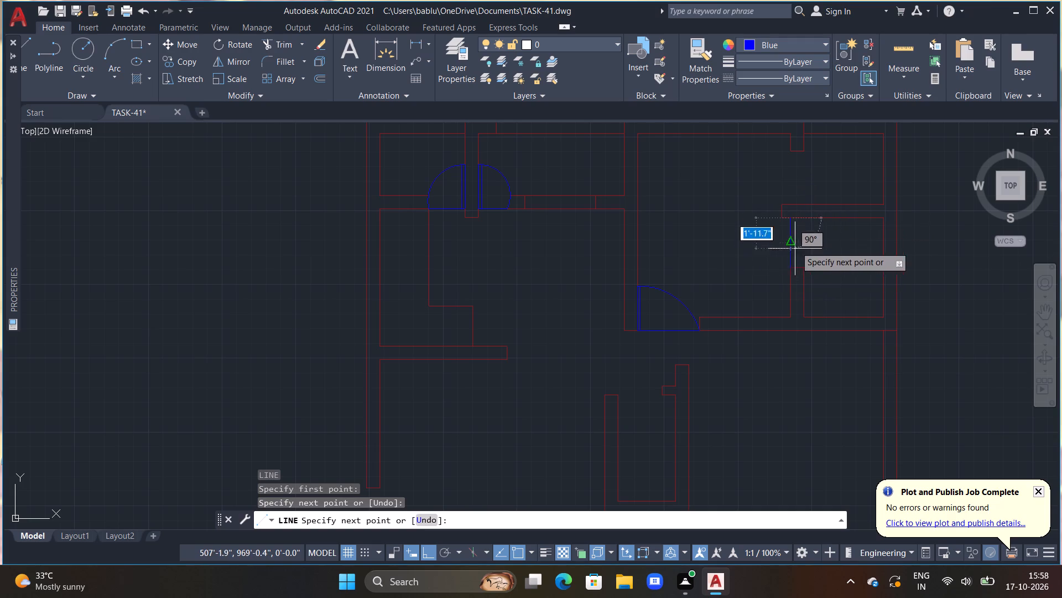
{"action": "type", "text": "2'6\""}
{"action": "key", "text": "Return"}
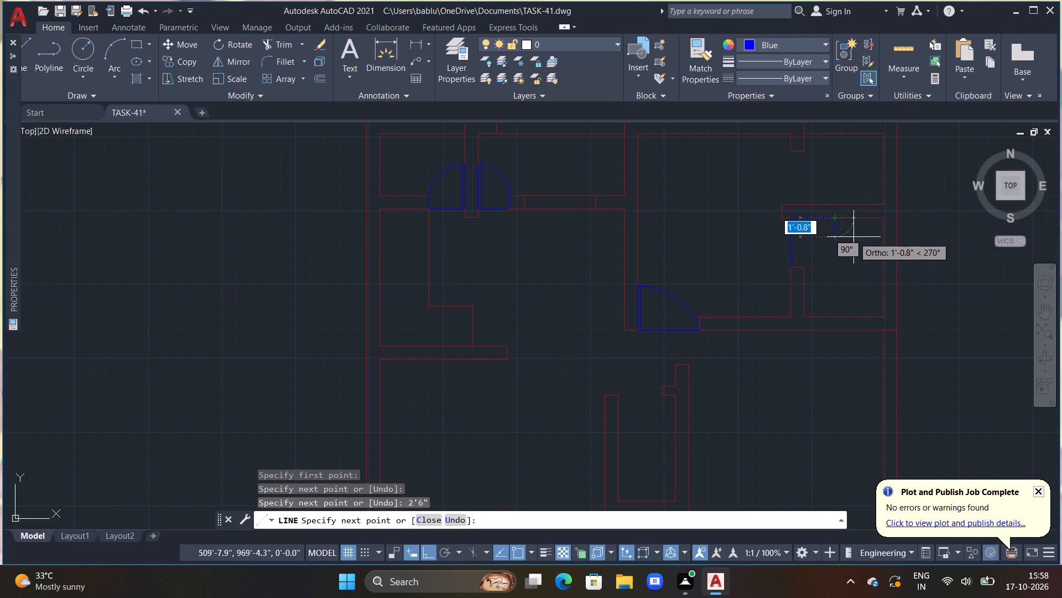
{"action": "type", "text": "2\""}
{"action": "key", "text": "Return"}
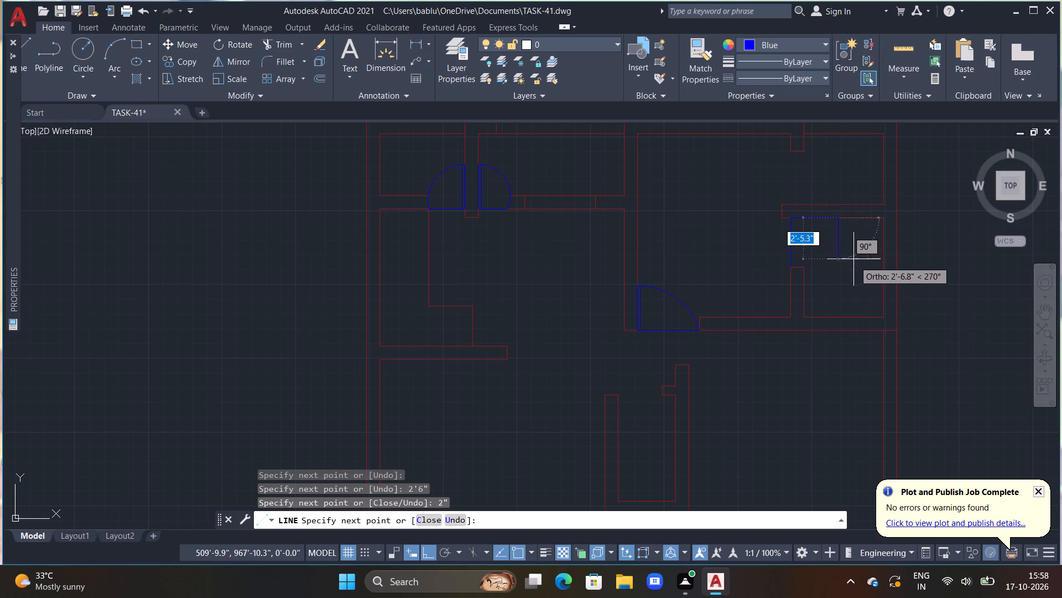
{"action": "type", "text": "2\""}
{"action": "key", "text": "Return"}
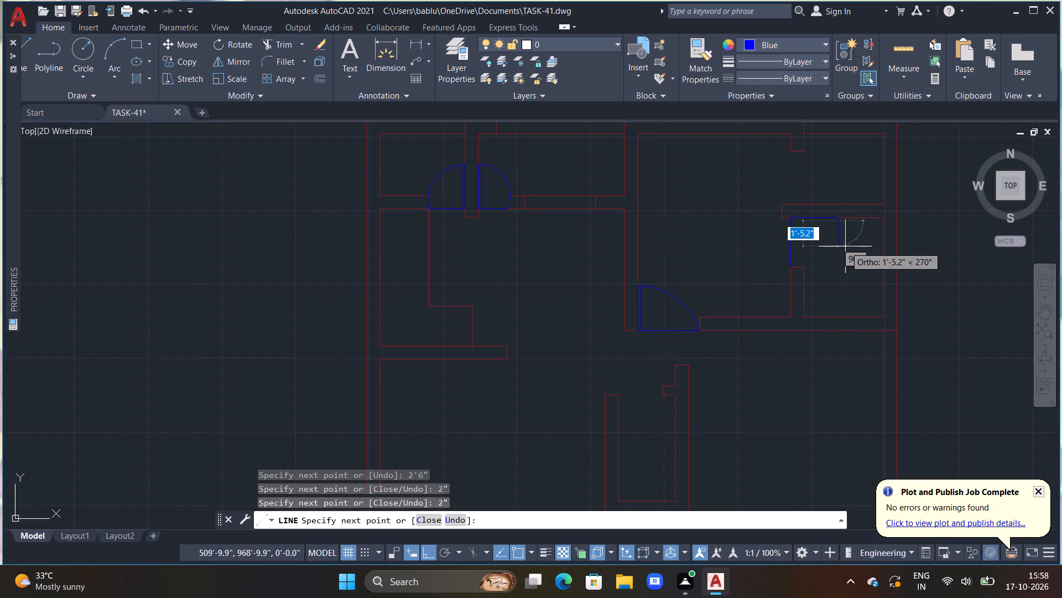
{"action": "left_click", "coordinate": [732, 241]}
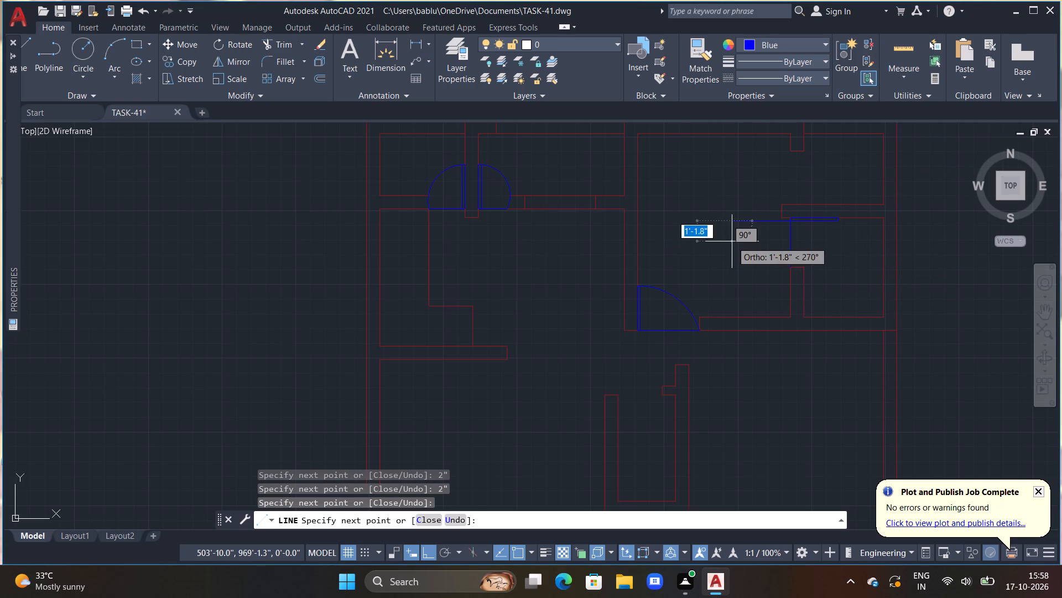
{"action": "key", "text": "Escape"}
Draw a second leaf outline on the horizontal partition's upper face, about 2'7.5" right, 2" up, and back left past the jamb.
{"action": "key", "text": "l"}
{"action": "key", "text": "space"}
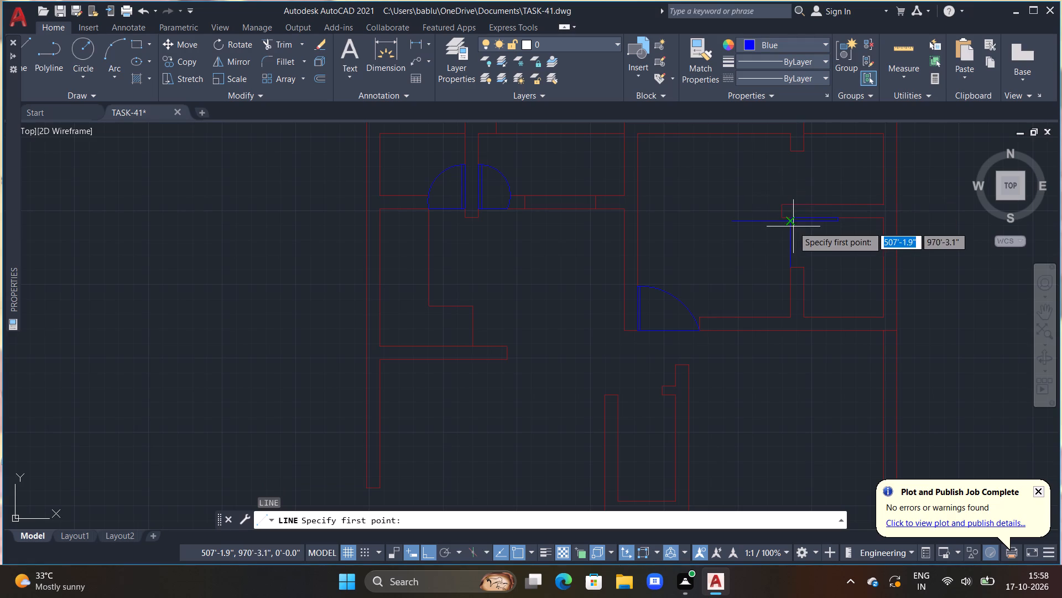
{"action": "left_click", "coordinate": [793, 202]}
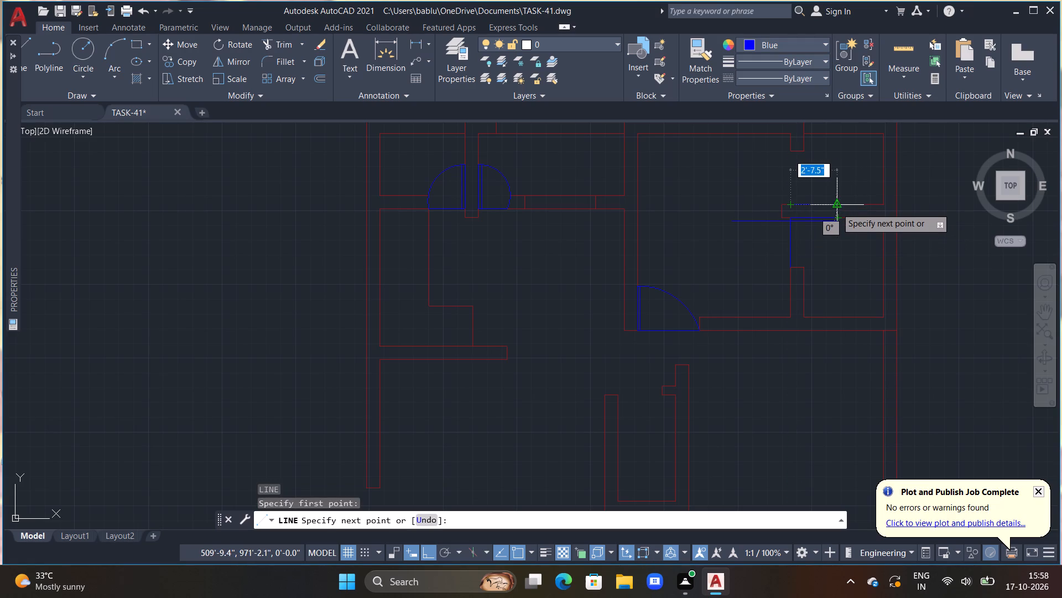
{"action": "left_click", "coordinate": [836, 208]}
{"action": "type", "text": "2\""}
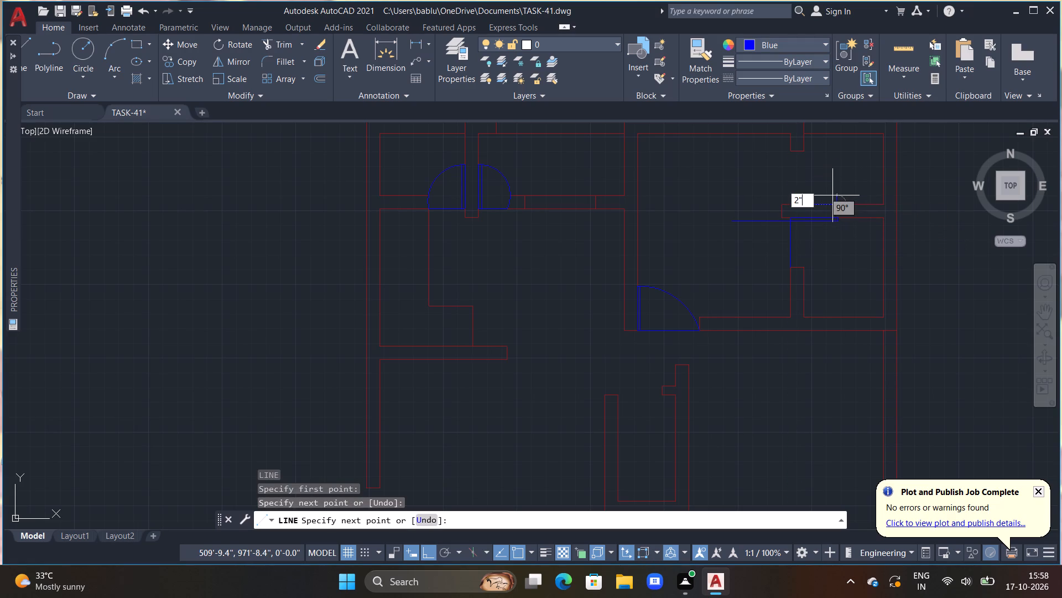
{"action": "key", "text": "Return"}
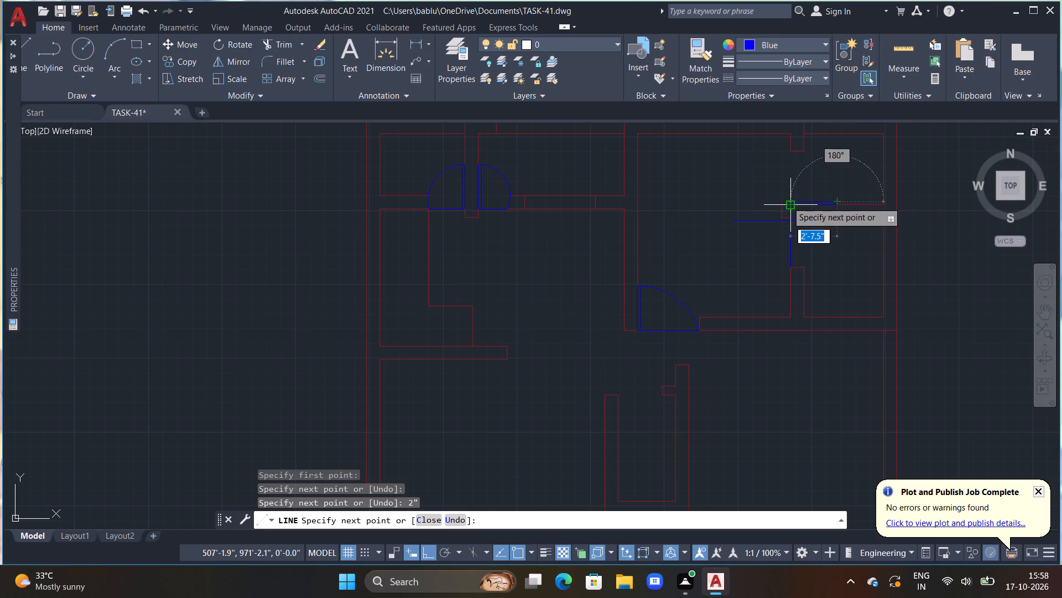
{"action": "left_click", "coordinate": [737, 201]}
{"action": "key", "text": "Escape"}
Trim the ends of both new leaf outlines that run left past the opening's jamb line.
{"action": "type", "text": "TR"}
{"action": "key", "text": "space"}
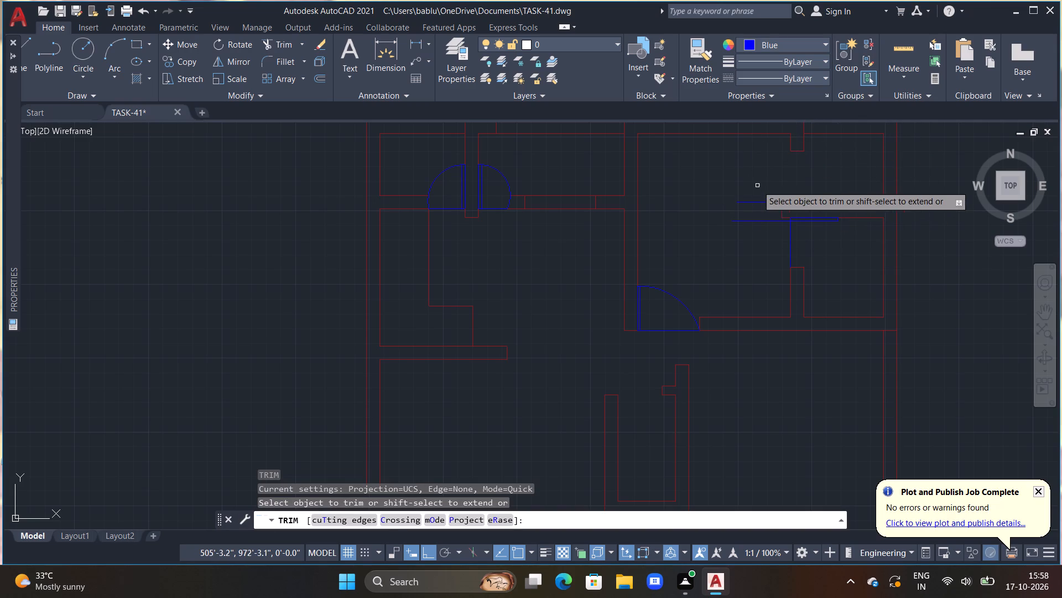
{"action": "left_click_drag", "start_coordinate": [757, 183], "coordinate": [763, 236]}
{"action": "scroll", "coordinate": [829, 169], "scroll_direction": "up", "scroll_amount": 1}
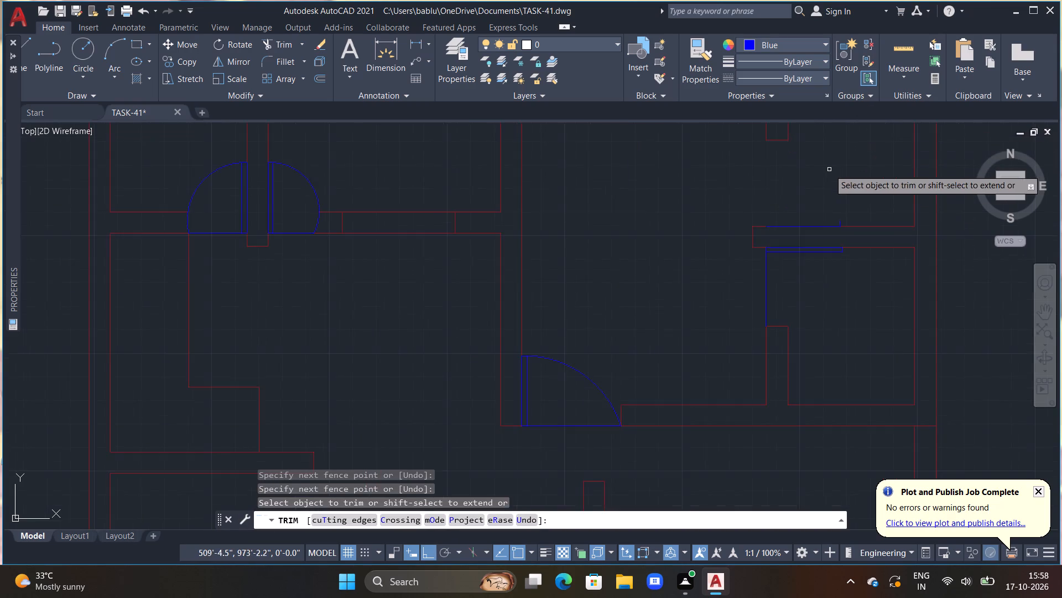
{"action": "scroll", "coordinate": [829, 169], "scroll_direction": "up", "scroll_amount": 1}
{"action": "middle_click_drag", "start_coordinate": [827, 189], "coordinate": [829, 222]}
{"action": "key", "text": "grave"}
{"action": "key", "text": "Escape"}
Draw a blue line across the upper right opening, from the horizontal partition's upper face to the wall stub above.
{"action": "type", "text": "L"}
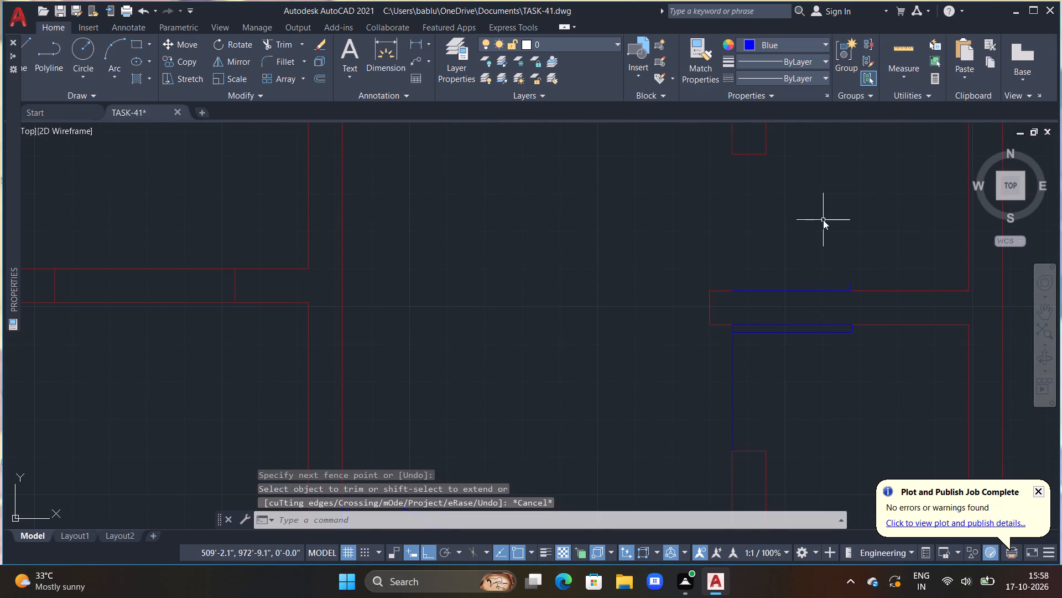
{"action": "key", "text": "space"}
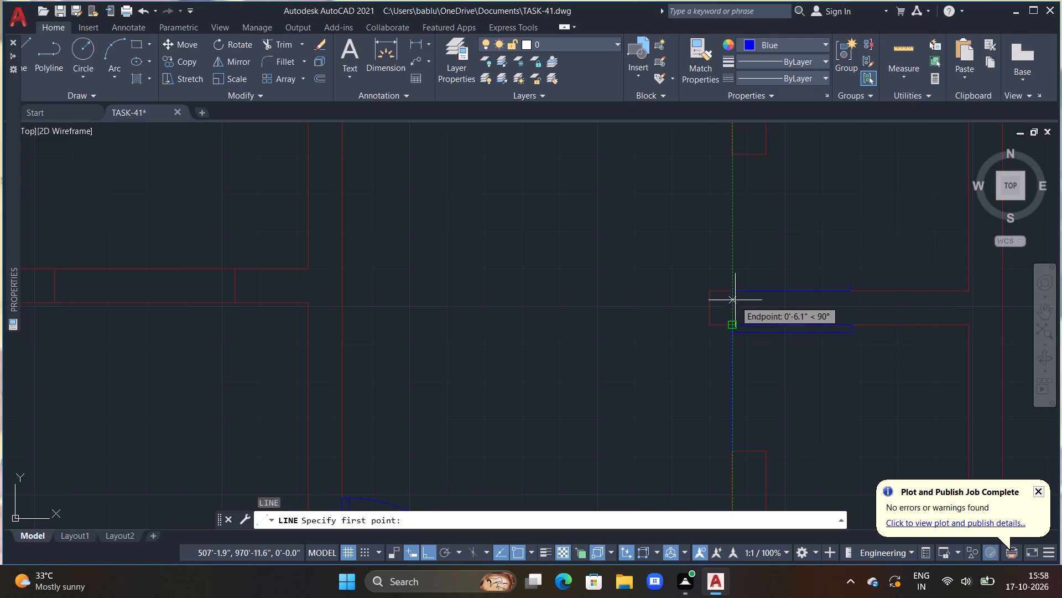
{"action": "left_click_drag", "start_coordinate": [735, 288], "coordinate": [733, 275]}
{"action": "left_click", "coordinate": [730, 157]}
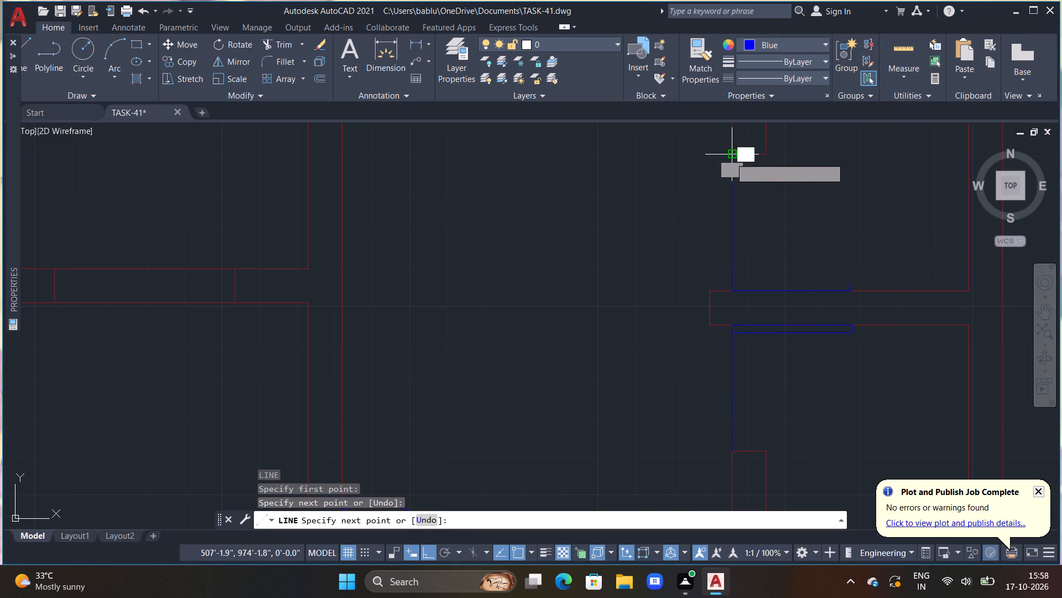
{"action": "key", "text": "Escape"}
Draw the upper leaf's missing long edge, a horizontal line about 2'7.5" from the opening line to the leaf's outer end.
{"action": "type", "text": "L"}
{"action": "key", "text": "space"}
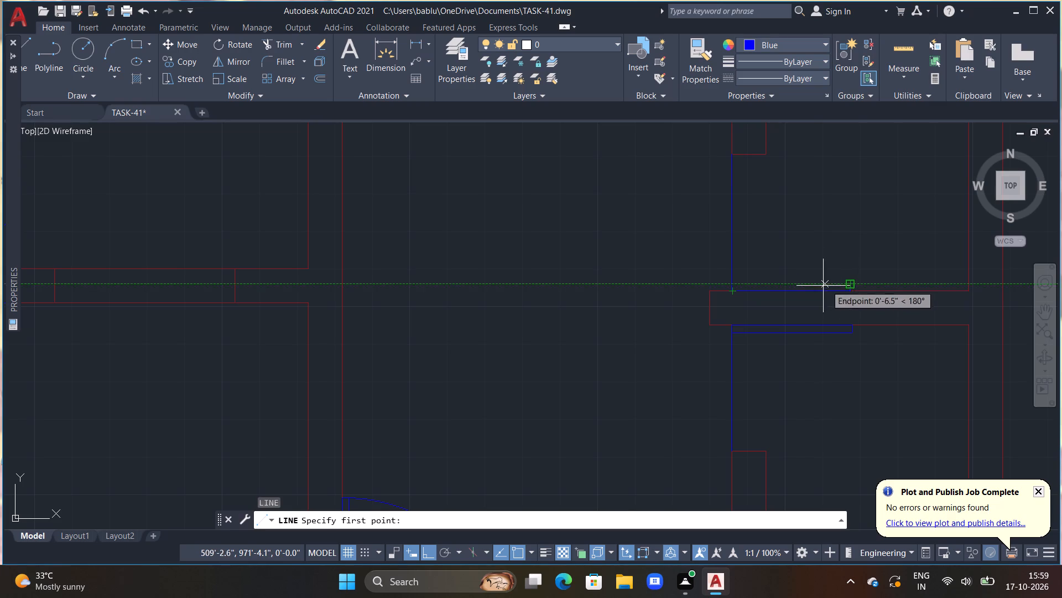
{"action": "left_click", "coordinate": [732, 284]}
{"action": "left_click", "coordinate": [853, 283]}
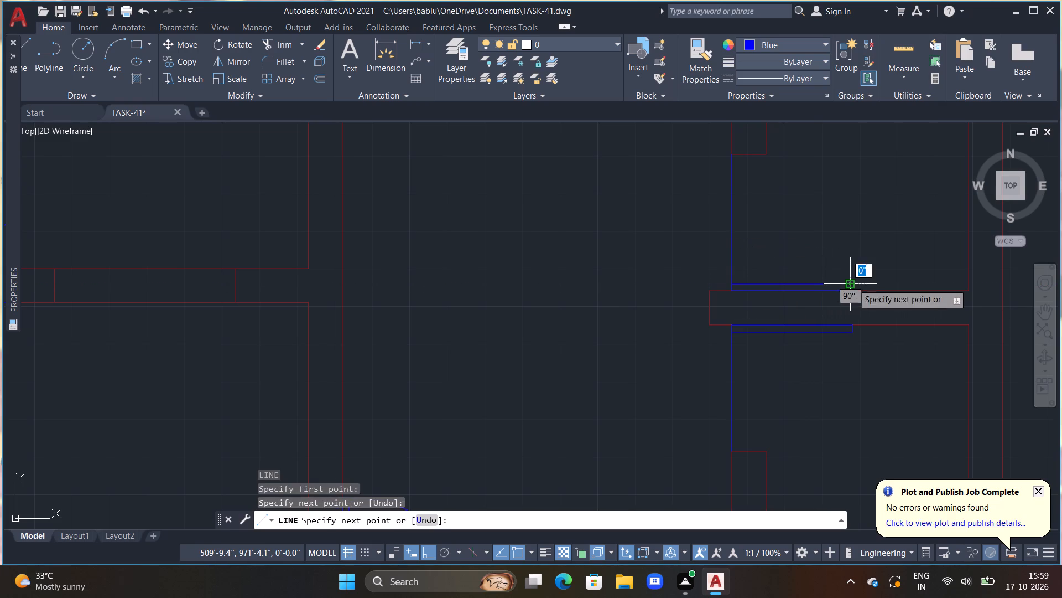
{"action": "key", "text": "Escape"}
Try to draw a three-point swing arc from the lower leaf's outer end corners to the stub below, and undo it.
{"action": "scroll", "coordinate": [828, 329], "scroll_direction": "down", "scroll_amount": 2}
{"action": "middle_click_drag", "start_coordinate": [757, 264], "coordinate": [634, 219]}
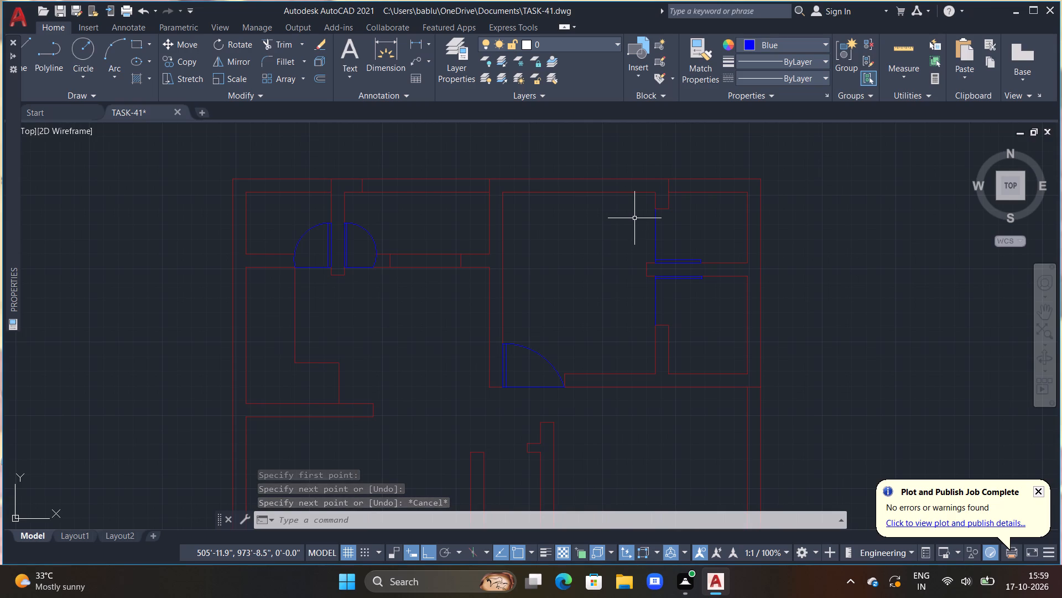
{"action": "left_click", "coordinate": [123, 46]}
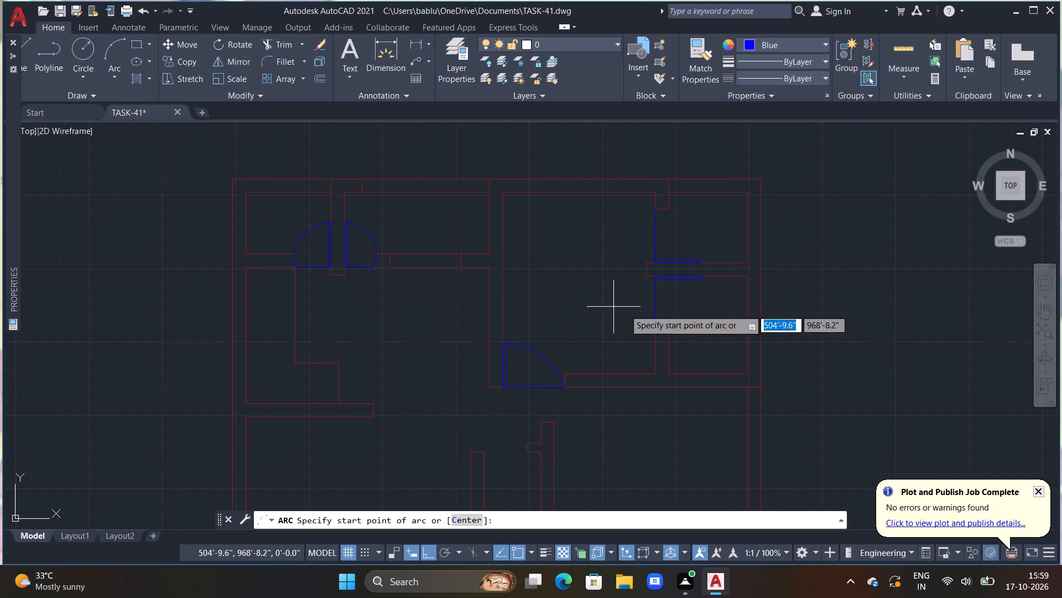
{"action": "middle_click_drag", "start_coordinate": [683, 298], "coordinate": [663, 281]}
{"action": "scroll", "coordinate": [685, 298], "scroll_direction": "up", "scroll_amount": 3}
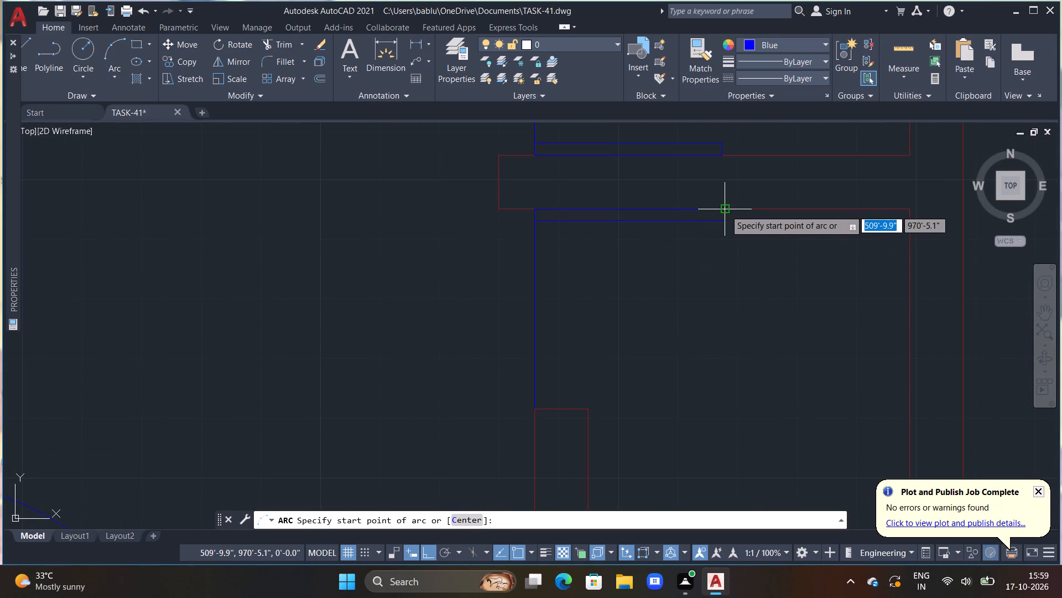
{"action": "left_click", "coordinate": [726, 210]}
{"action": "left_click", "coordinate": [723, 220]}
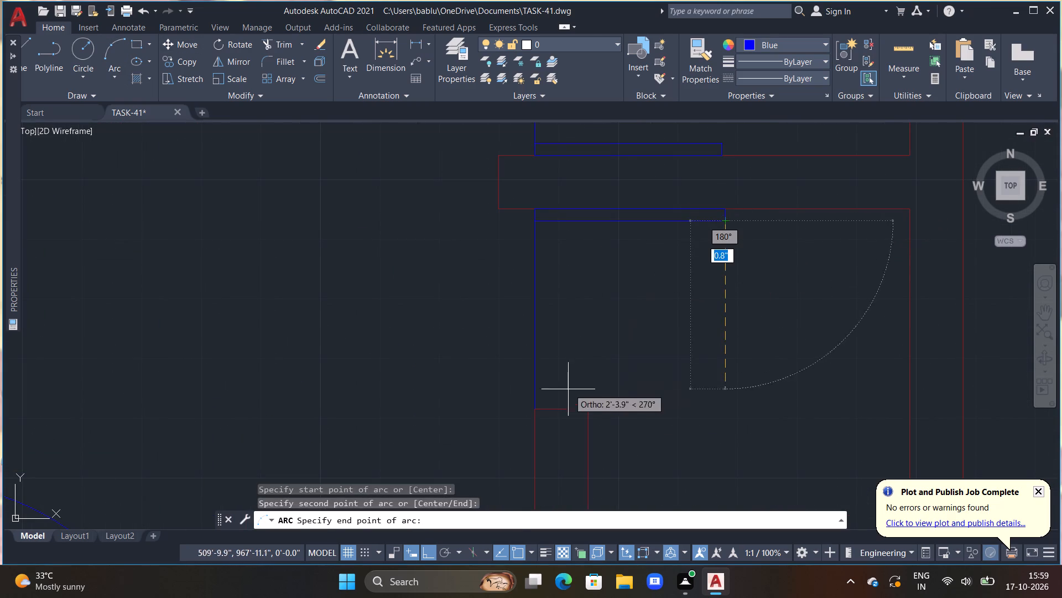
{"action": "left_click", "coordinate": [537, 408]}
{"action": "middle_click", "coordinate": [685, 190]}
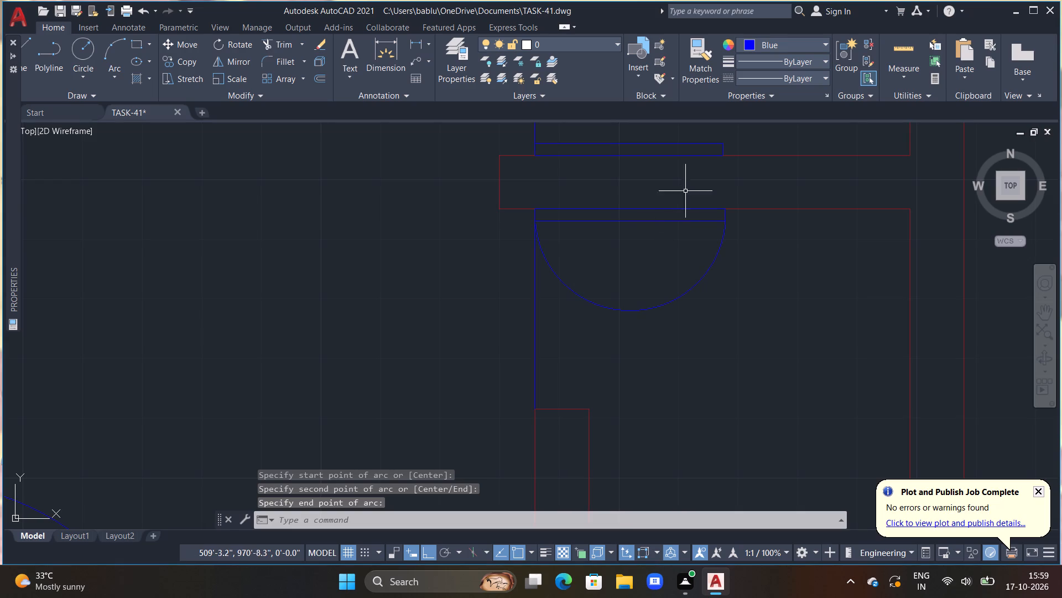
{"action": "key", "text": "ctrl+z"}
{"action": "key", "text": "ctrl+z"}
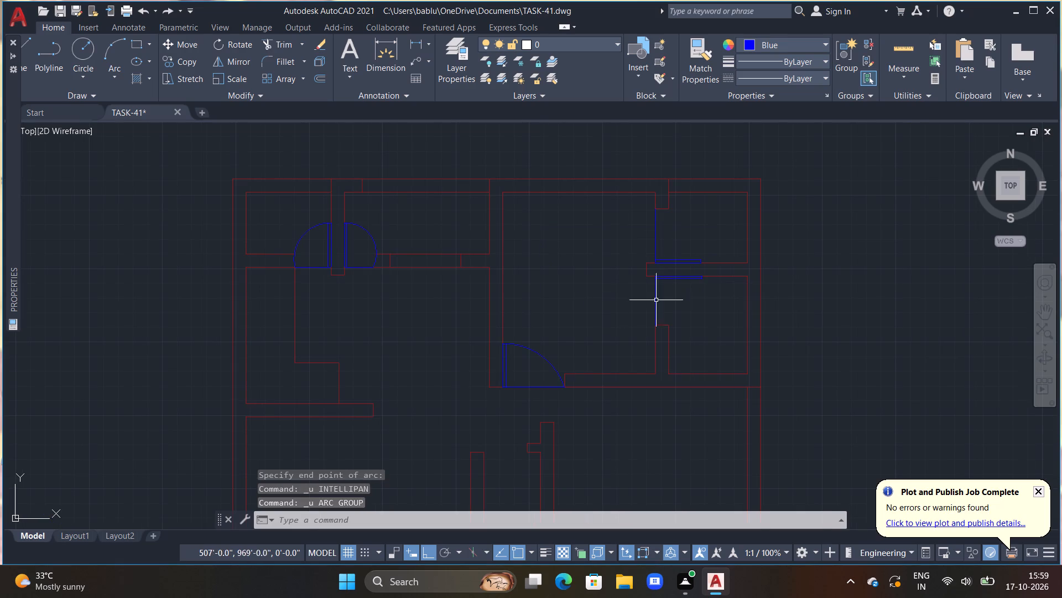
Draw a three-point swing arc through the lower leaf's two outer end corners to the top left corner of the stub below.
{"action": "scroll", "coordinate": [629, 237], "scroll_direction": "up", "scroll_amount": 1}
{"action": "middle_click_drag", "start_coordinate": [629, 236], "coordinate": [486, 250]}
{"action": "scroll", "coordinate": [514, 244], "scroll_direction": "up", "scroll_amount": 2}
{"action": "middle_click_drag", "start_coordinate": [513, 241], "coordinate": [434, 116]}
{"action": "scroll", "coordinate": [433, 122], "scroll_direction": "down", "scroll_amount": 1}
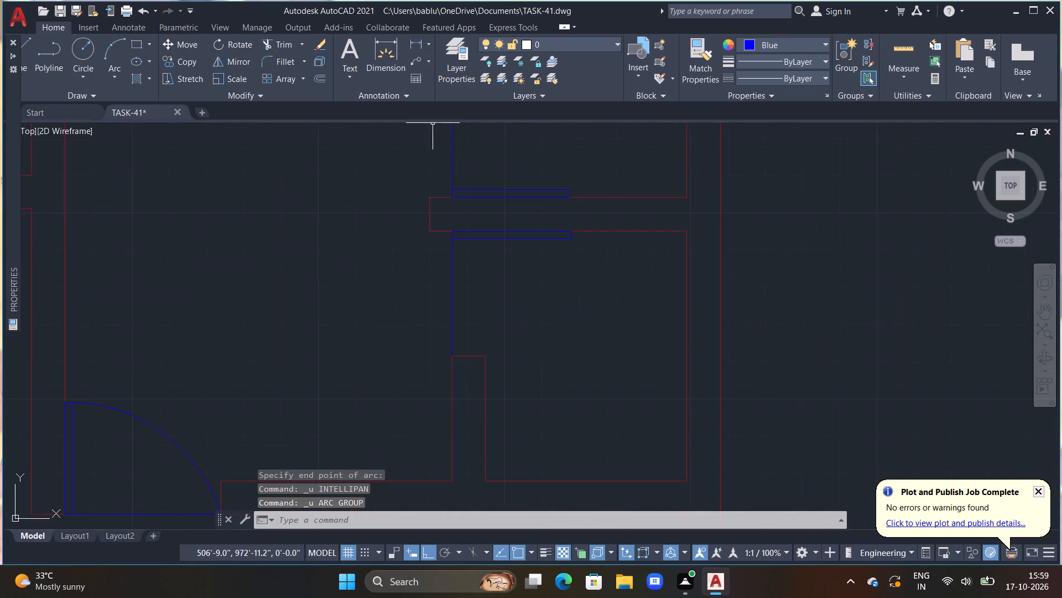
{"action": "middle_click_drag", "start_coordinate": [454, 204], "coordinate": [461, 227]}
{"action": "left_click", "coordinate": [113, 37]}
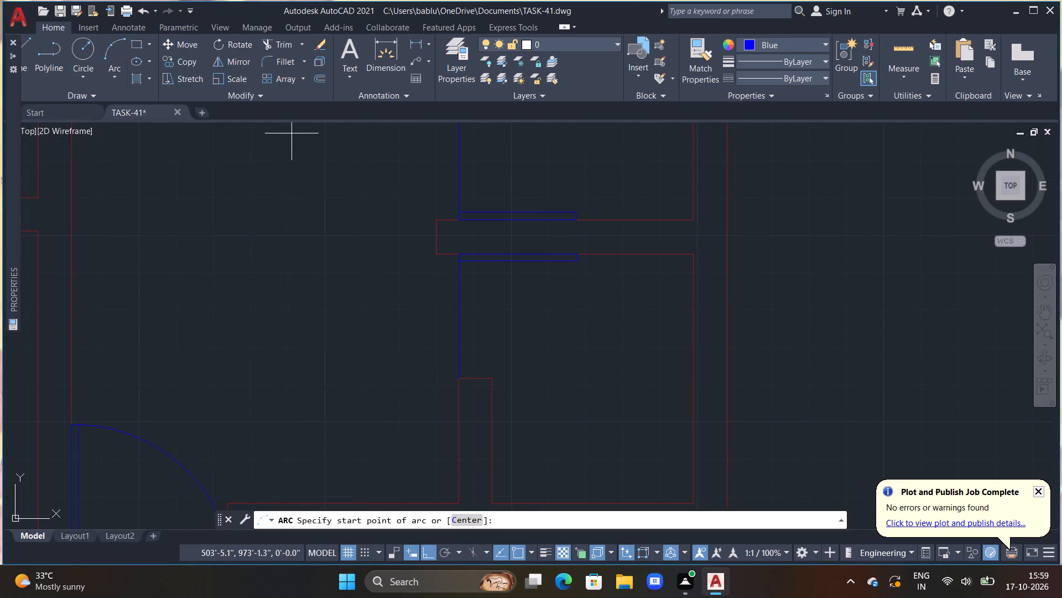
{"action": "scroll", "coordinate": [579, 250], "scroll_direction": "up", "scroll_amount": 2}
{"action": "left_click", "coordinate": [575, 256]}
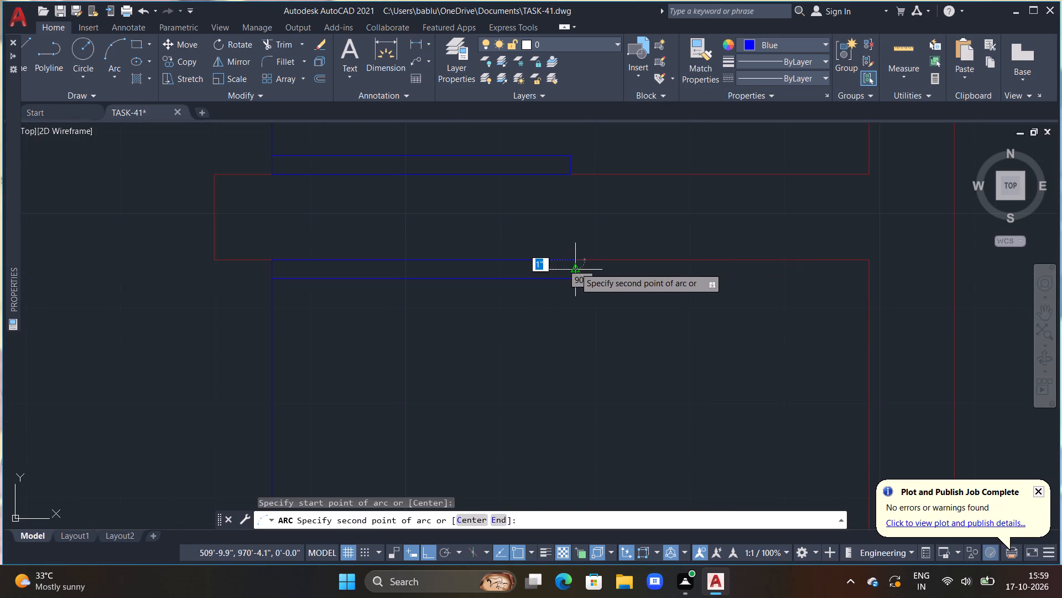
{"action": "left_click", "coordinate": [573, 279]}
{"action": "middle_click_drag", "start_coordinate": [571, 307], "coordinate": [610, 189]}
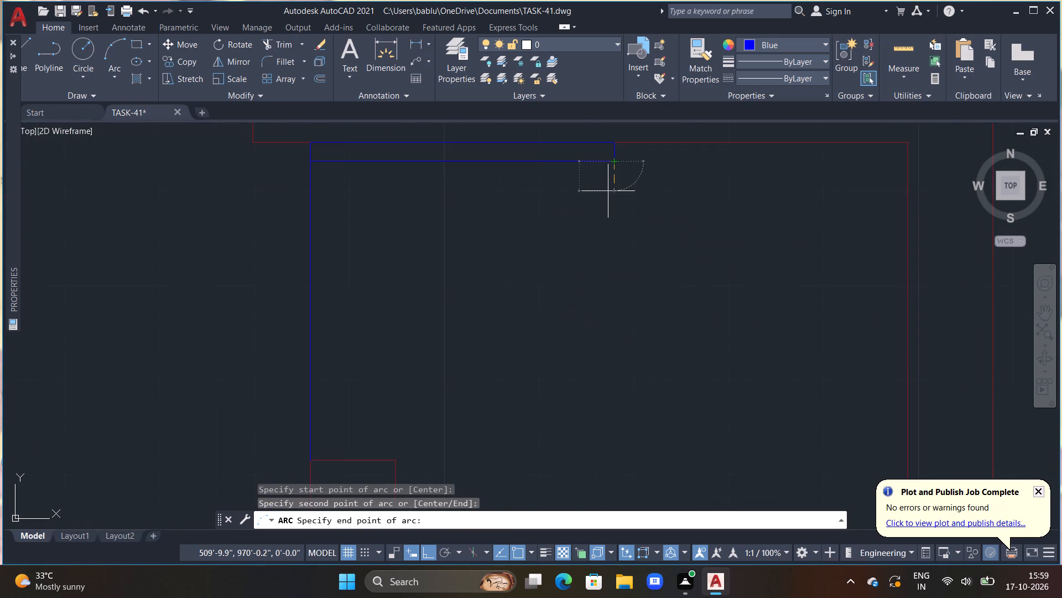
{"action": "left_click", "coordinate": [311, 461]}
{"action": "scroll", "coordinate": [437, 386], "scroll_direction": "down", "scroll_amount": 2}
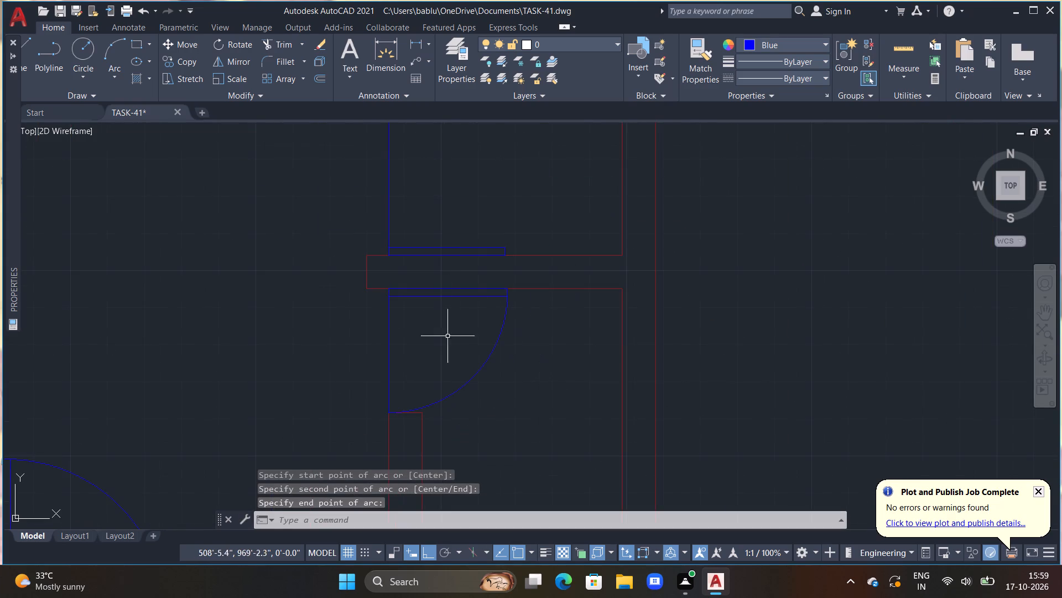
Draw a three-point swing arc through the upper leaf's two outer end corners to the bottom left corner of the stub above.
{"action": "middle_click_drag", "start_coordinate": [457, 272], "coordinate": [462, 329]}
{"action": "left_click", "coordinate": [118, 38]}
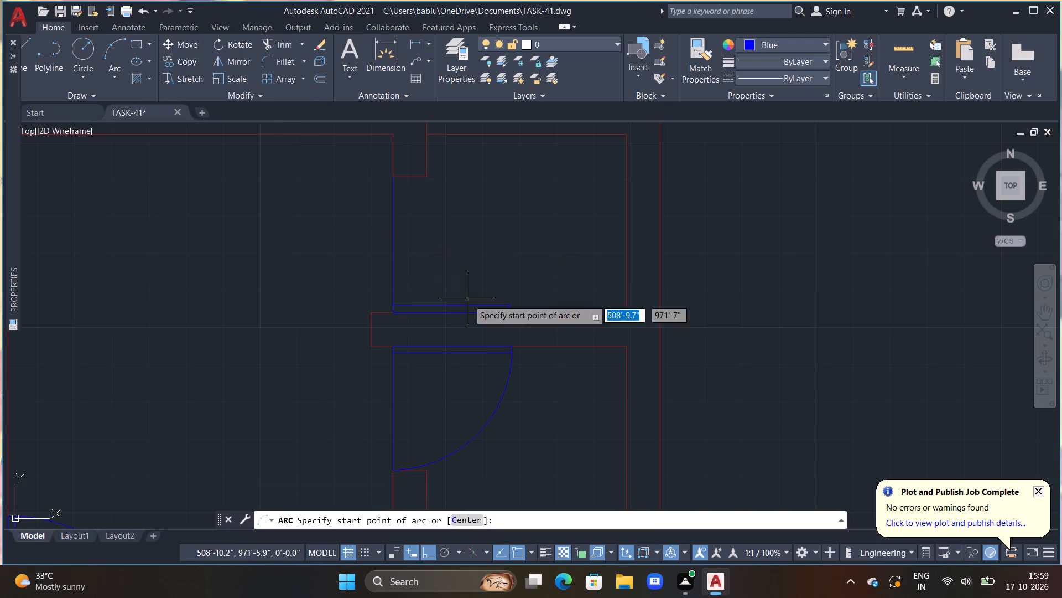
{"action": "left_click", "coordinate": [508, 315]}
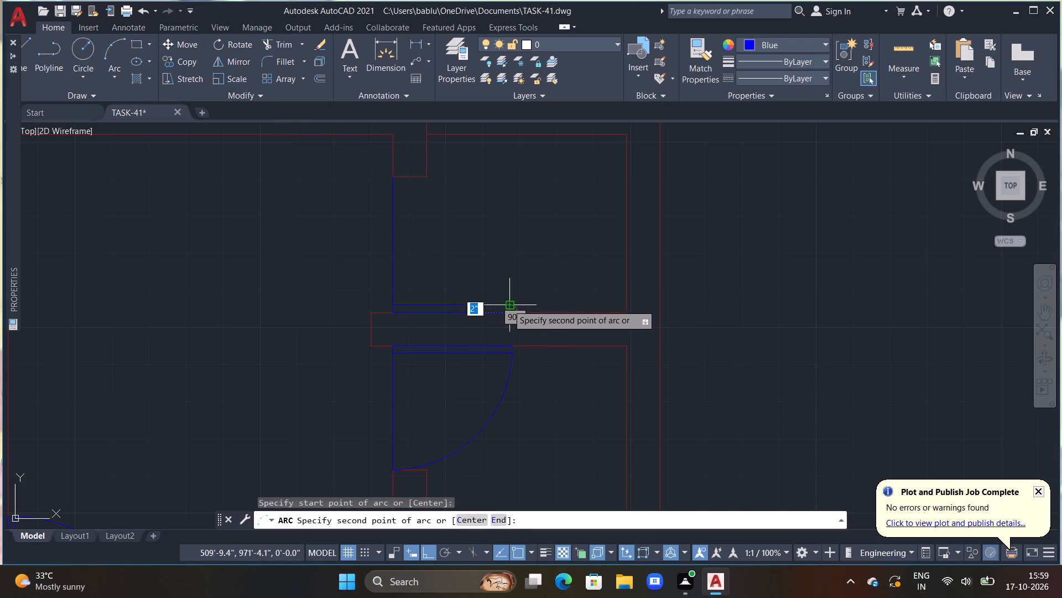
{"action": "left_click", "coordinate": [508, 305]}
{"action": "left_click", "coordinate": [397, 177]}
{"action": "scroll", "coordinate": [430, 214], "scroll_direction": "down", "scroll_amount": 4}
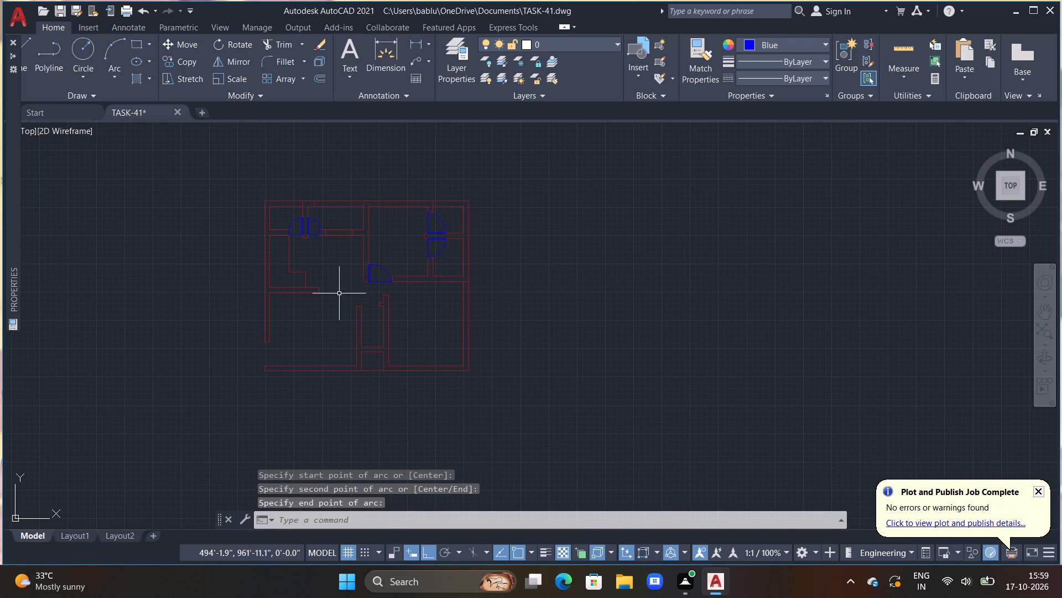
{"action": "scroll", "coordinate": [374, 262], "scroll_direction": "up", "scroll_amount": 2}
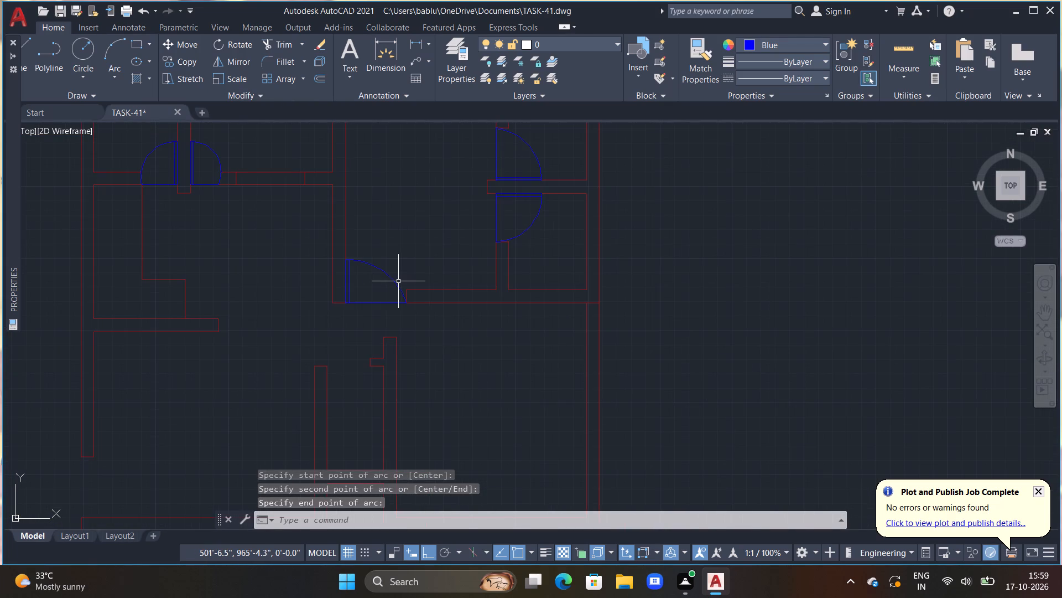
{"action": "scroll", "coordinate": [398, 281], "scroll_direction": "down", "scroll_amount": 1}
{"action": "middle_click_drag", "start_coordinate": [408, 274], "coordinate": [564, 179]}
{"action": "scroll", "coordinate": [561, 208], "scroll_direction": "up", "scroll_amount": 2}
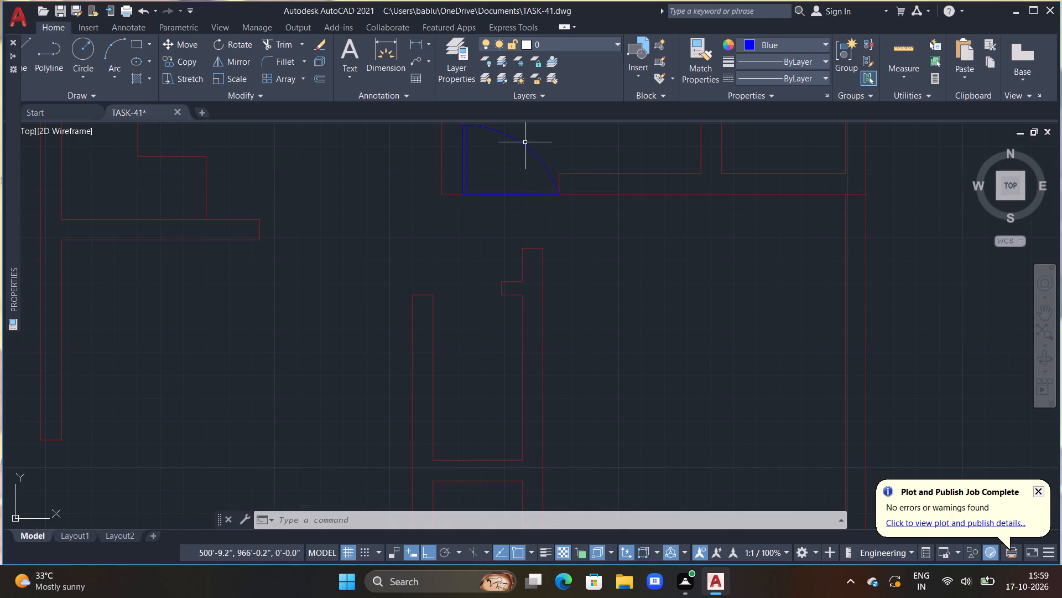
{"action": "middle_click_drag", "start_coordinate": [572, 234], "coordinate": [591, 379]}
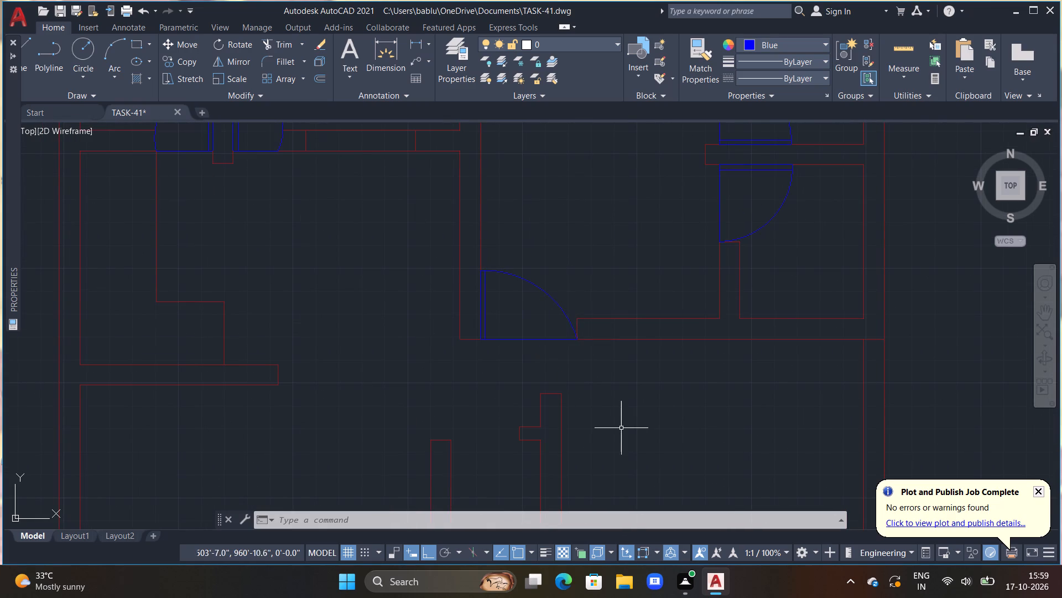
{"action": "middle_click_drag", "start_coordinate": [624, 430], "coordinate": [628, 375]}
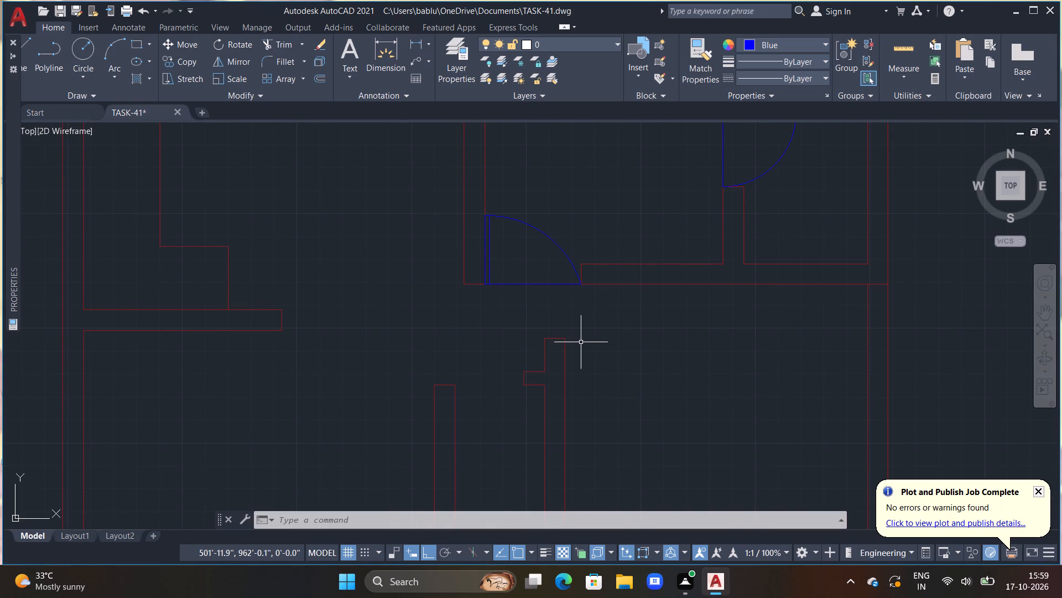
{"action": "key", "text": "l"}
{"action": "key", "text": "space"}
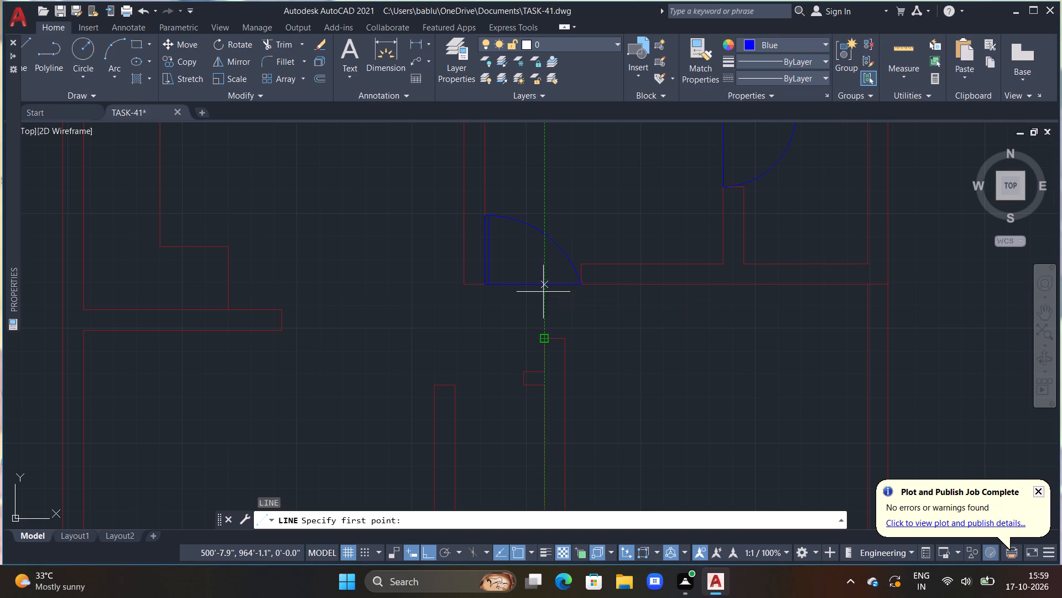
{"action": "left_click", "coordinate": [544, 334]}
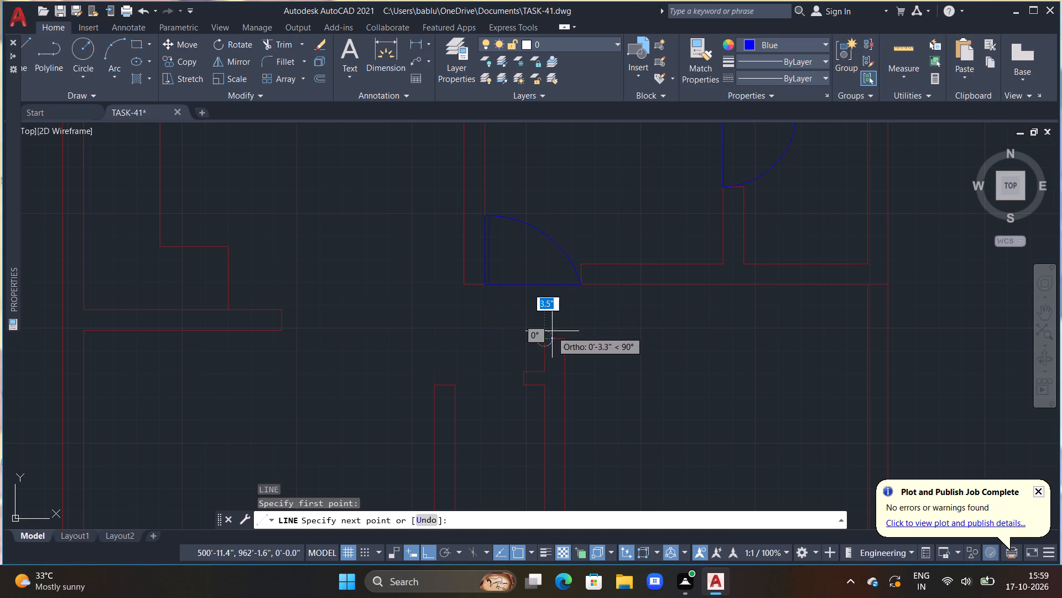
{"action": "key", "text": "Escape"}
Draw a blue opening line between the horizontal wall and the lower central partition's top left corner, continuing 2'6" right, 2" down, and left past it.
{"action": "type", "text": "L"}
{"action": "key", "text": "space"}
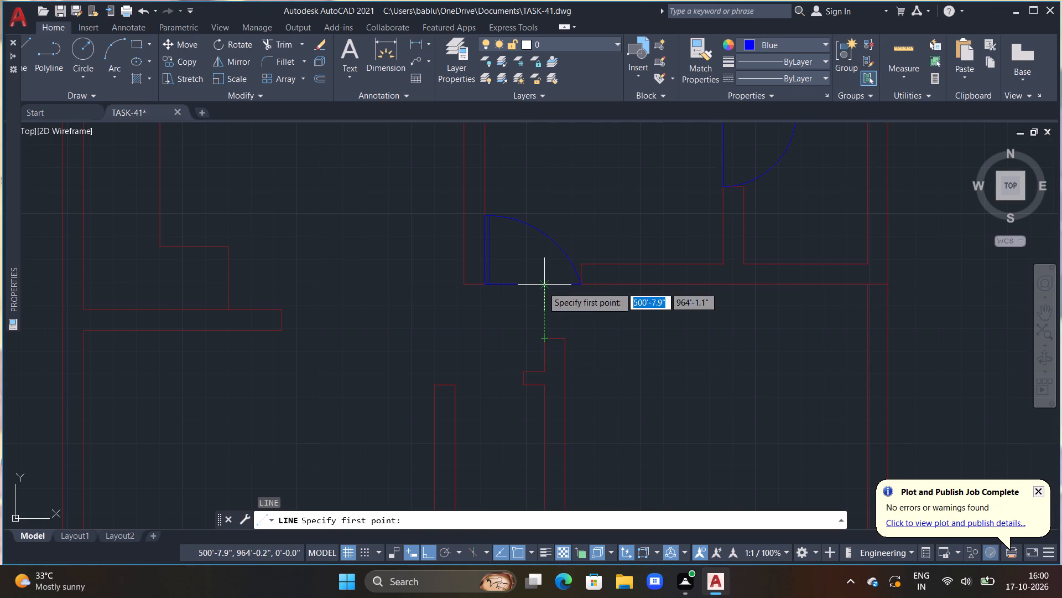
{"action": "left_click", "coordinate": [543, 284]}
{"action": "left_click", "coordinate": [542, 338]}
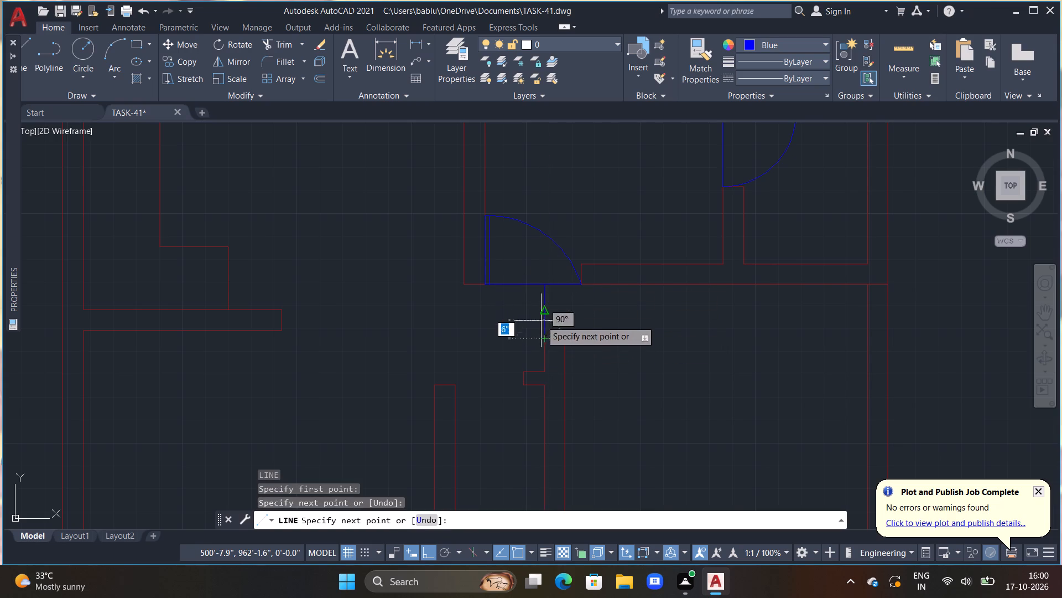
{"action": "left_click", "coordinate": [545, 285]}
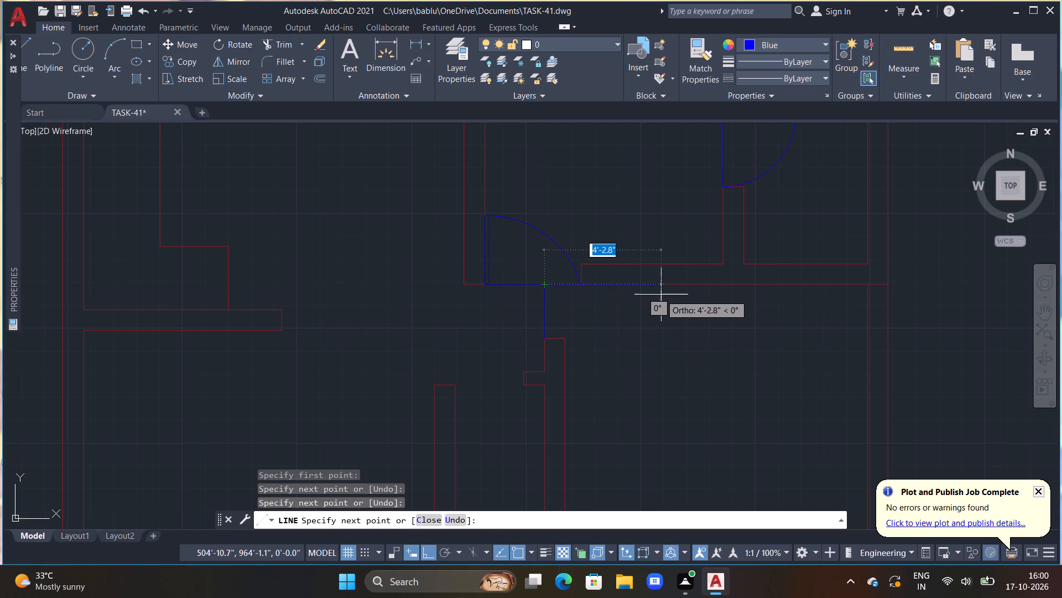
{"action": "type", "text": "2'6\""}
{"action": "key", "text": "Return"}
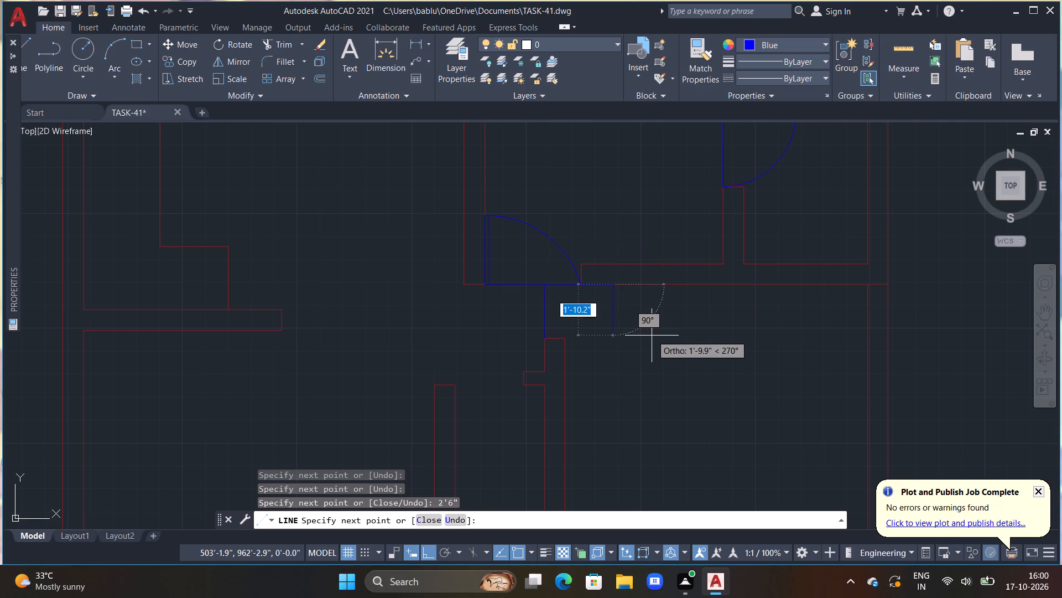
{"action": "type", "text": "2\""}
{"action": "key", "text": "Return"}
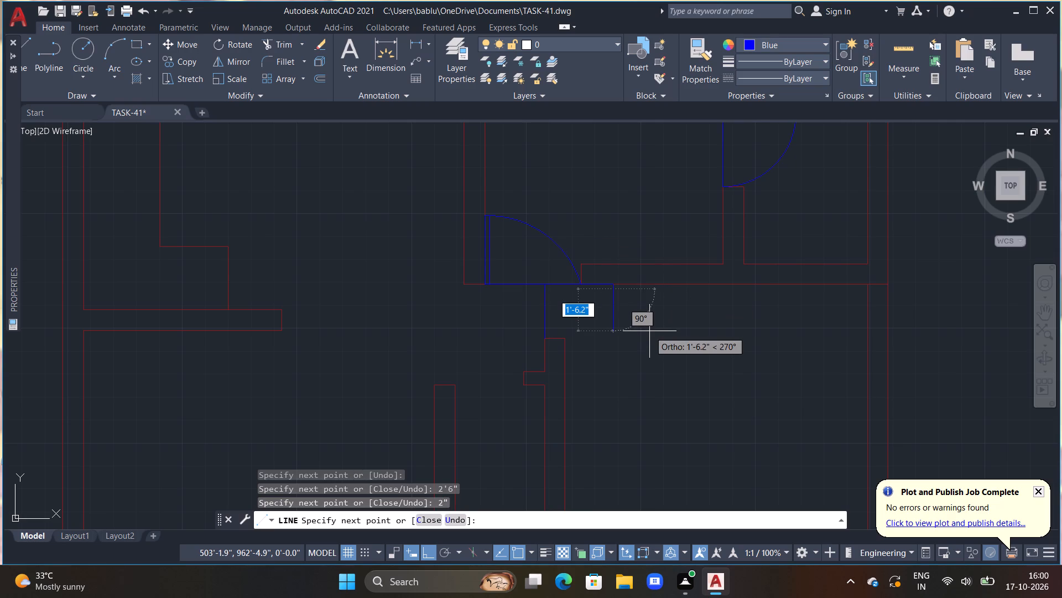
{"action": "left_click", "coordinate": [527, 328]}
{"action": "key", "text": "Escape"}
Trim the new leaf outline's end that runs left past the opening line.
{"action": "type", "text": "TR"}
{"action": "key", "text": "space"}
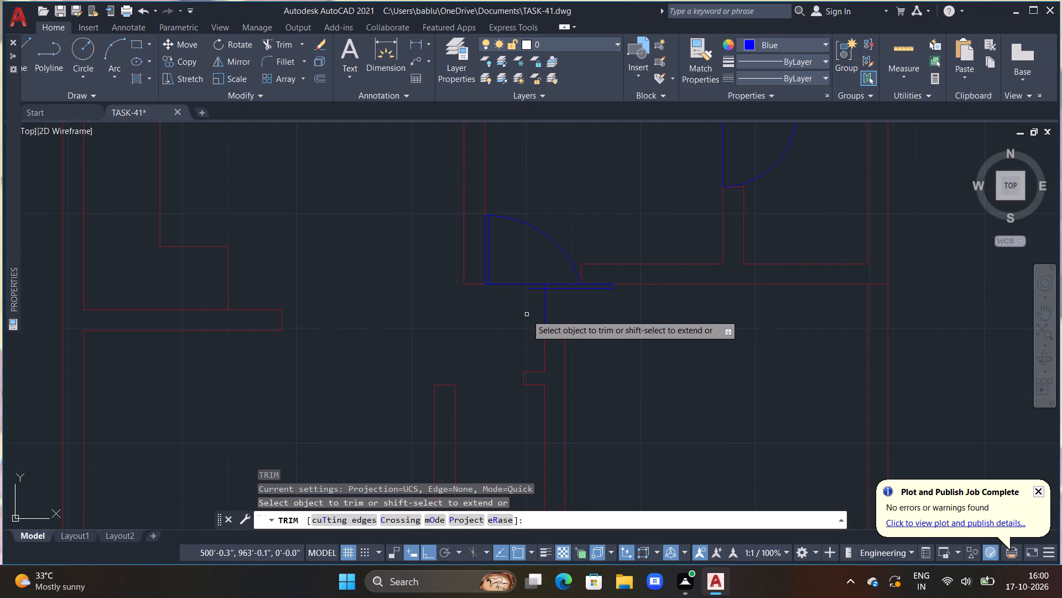
{"action": "left_click", "coordinate": [535, 293]}
{"action": "left_click", "coordinate": [535, 289]}
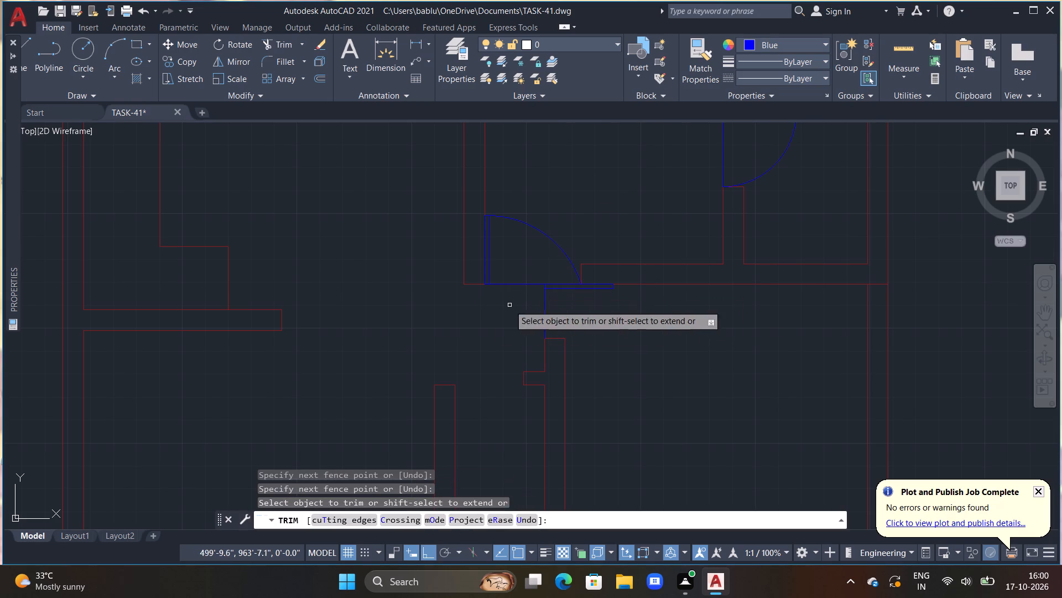
{"action": "key", "text": "Escape"}
{"action": "key", "text": "Escape"}
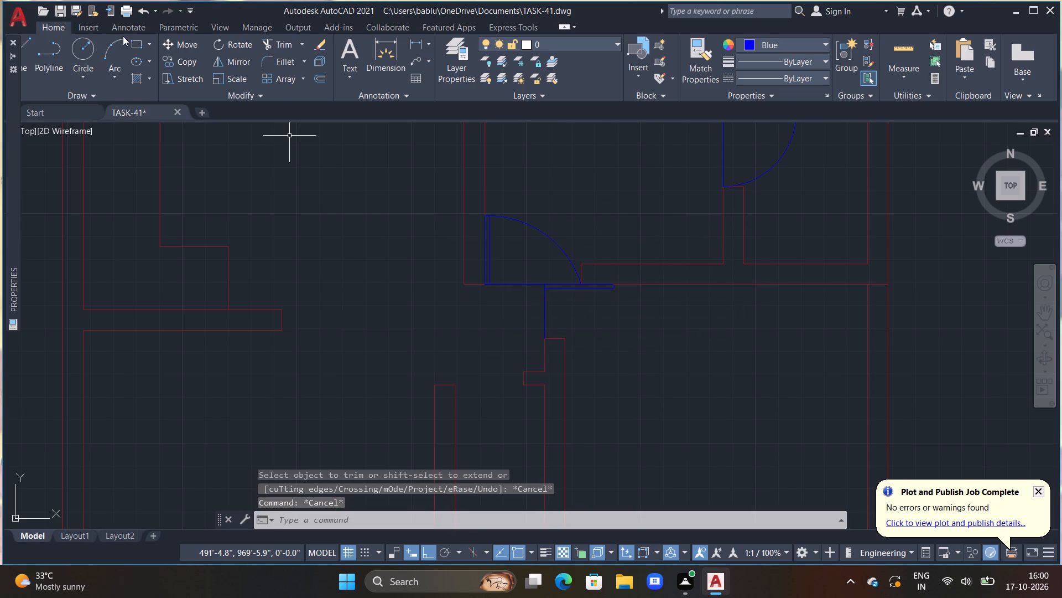
Draw a three-point swing arc through the new leaf's two outer end corners to the lower central partition's top left corner.
{"action": "left_click", "coordinate": [117, 35]}
{"action": "scroll", "coordinate": [692, 266], "scroll_direction": "up", "scroll_amount": 2}
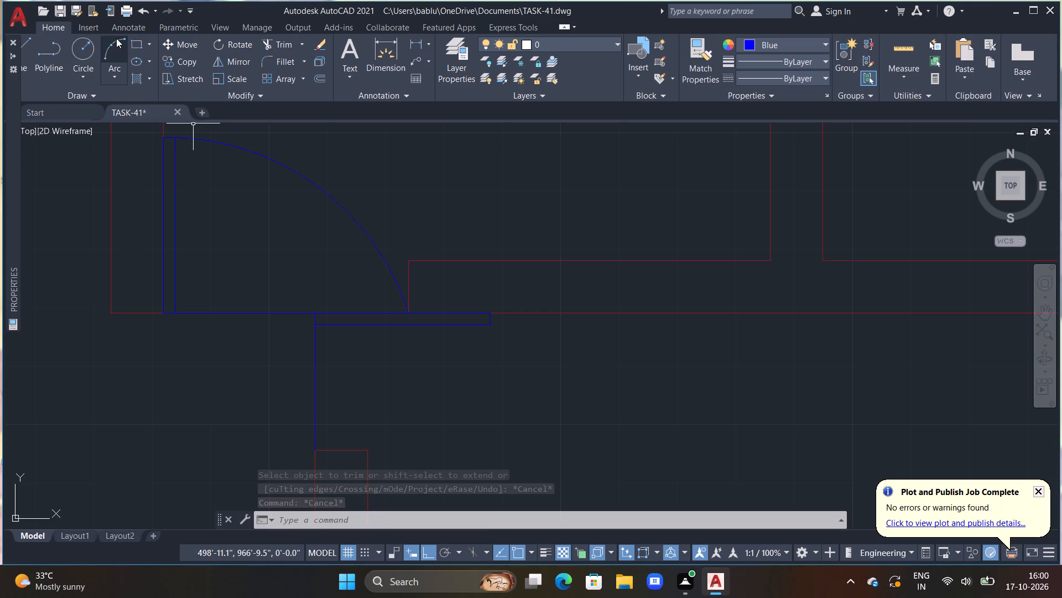
{"action": "left_click", "coordinate": [113, 38]}
{"action": "left_click", "coordinate": [490, 313]}
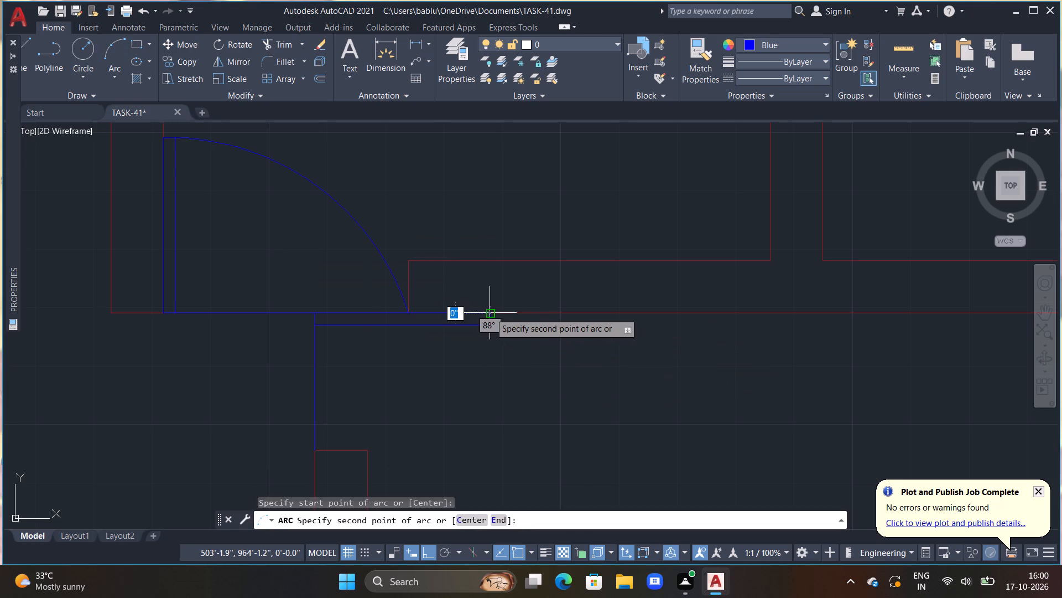
{"action": "left_click", "coordinate": [489, 332]}
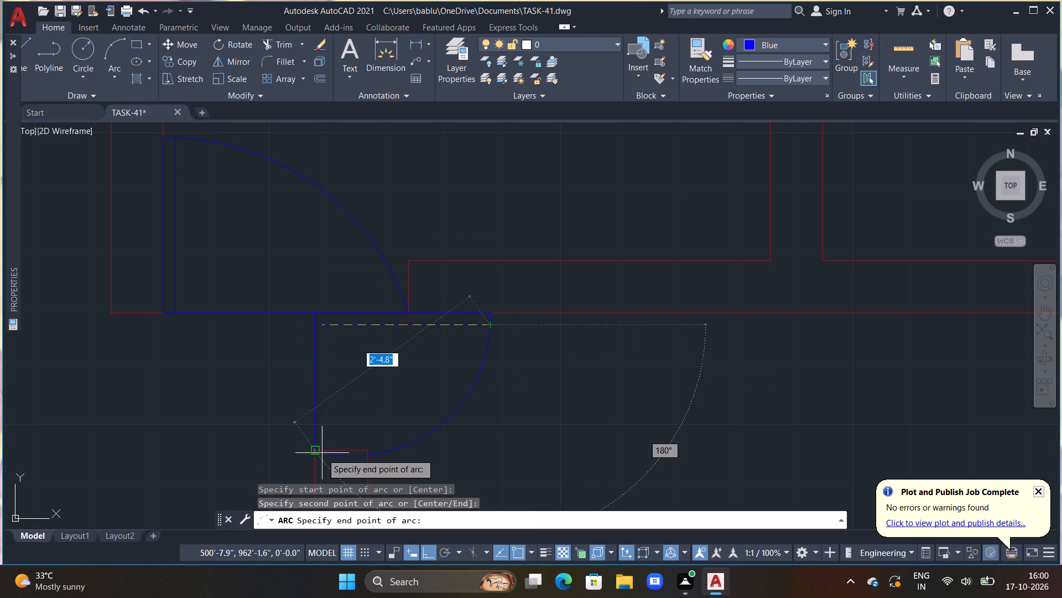
{"action": "left_click", "coordinate": [316, 450]}
{"action": "scroll", "coordinate": [423, 431], "scroll_direction": "down", "scroll_amount": 3}
{"action": "key", "text": "Escape"}
{"action": "key", "text": "Escape"}
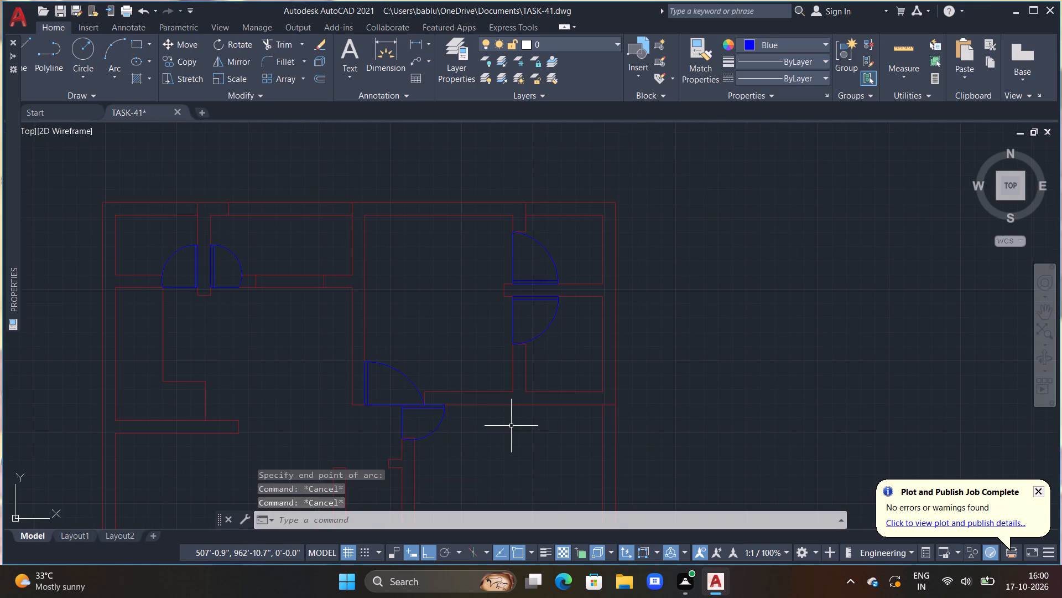
Draw a 2'6" blue opening line from the narrow room's left partition top right corner to the small stub's bottom left corner.
{"action": "scroll", "coordinate": [517, 434], "scroll_direction": "down", "scroll_amount": 1}
{"action": "middle_click_drag", "start_coordinate": [518, 432], "coordinate": [579, 337]}
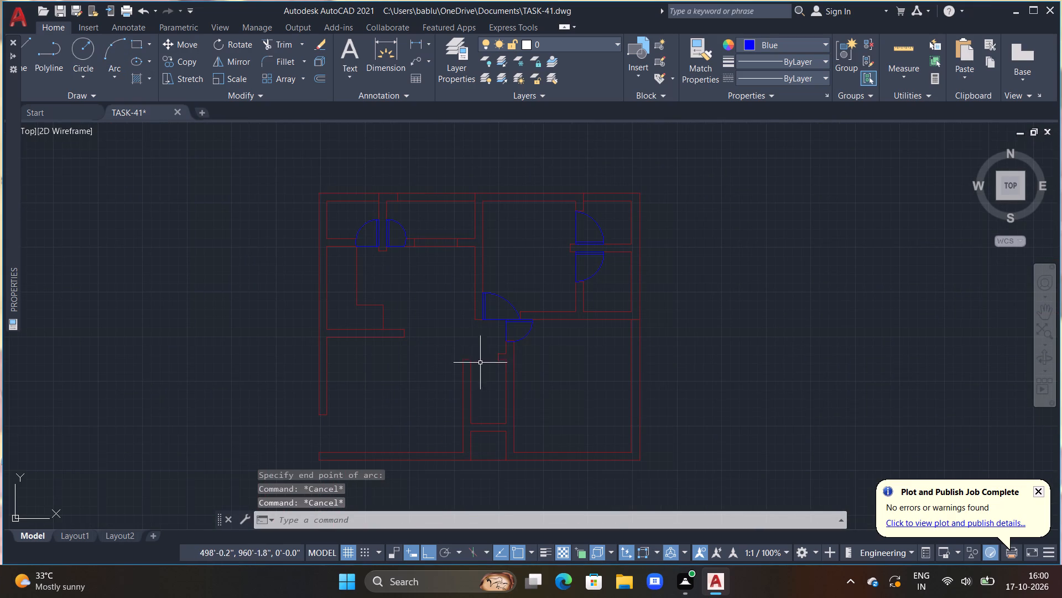
{"action": "scroll", "coordinate": [497, 357], "scroll_direction": "up", "scroll_amount": 5}
{"action": "middle_click_drag", "start_coordinate": [497, 382], "coordinate": [525, 302]}
{"action": "key", "text": "Escape"}
{"action": "key", "text": "Escape"}
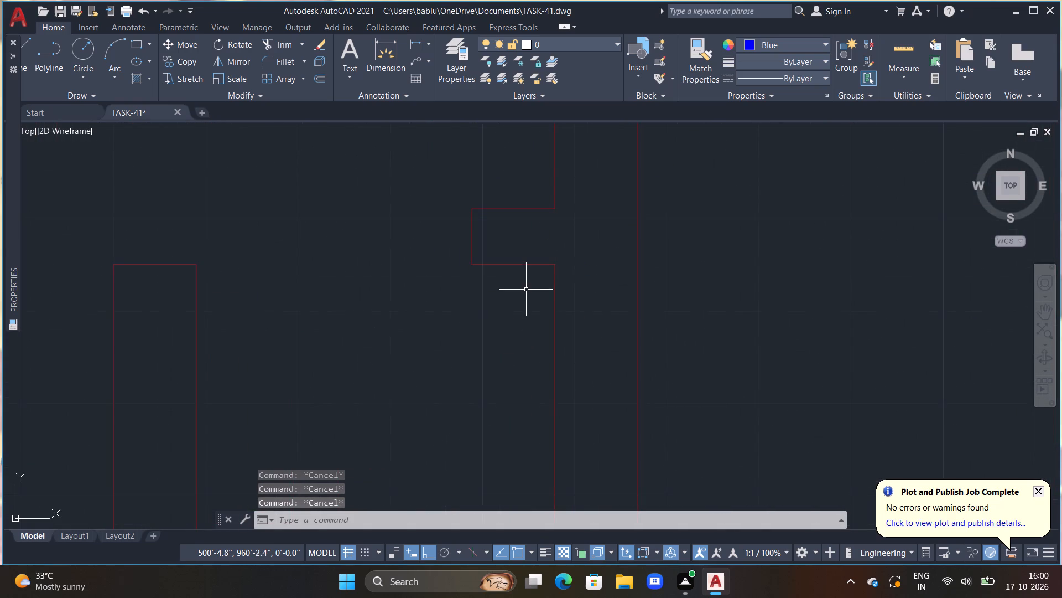
{"action": "scroll", "coordinate": [526, 291], "scroll_direction": "down", "scroll_amount": 2}
{"action": "key", "text": "Escape"}
{"action": "middle_click_drag", "start_coordinate": [516, 295], "coordinate": [546, 234]}
{"action": "key", "text": "l"}
{"action": "key", "text": "space"}
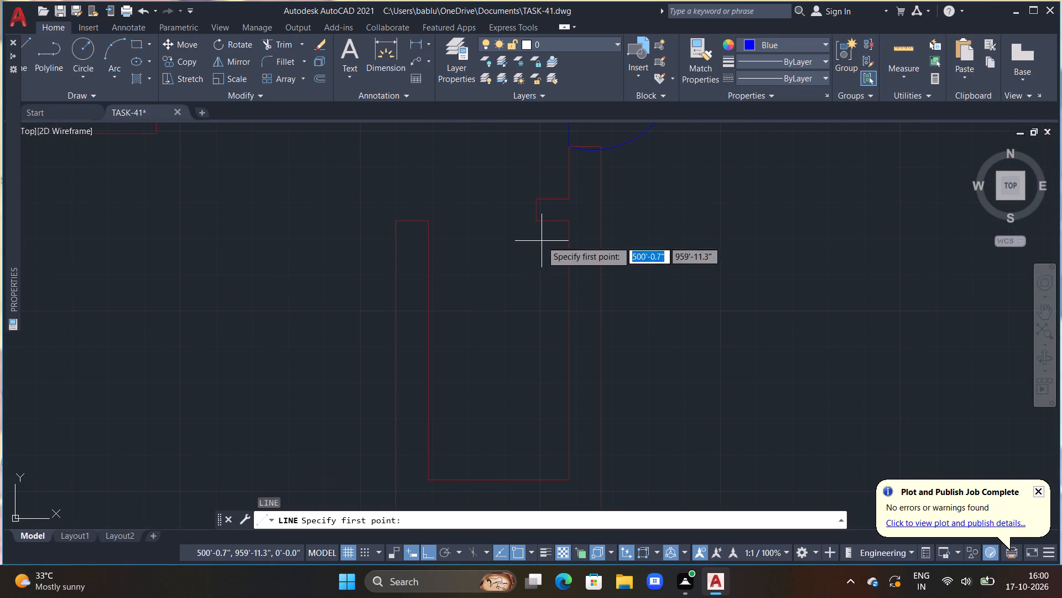
{"action": "left_click_drag", "start_coordinate": [428, 224], "coordinate": [433, 227]}
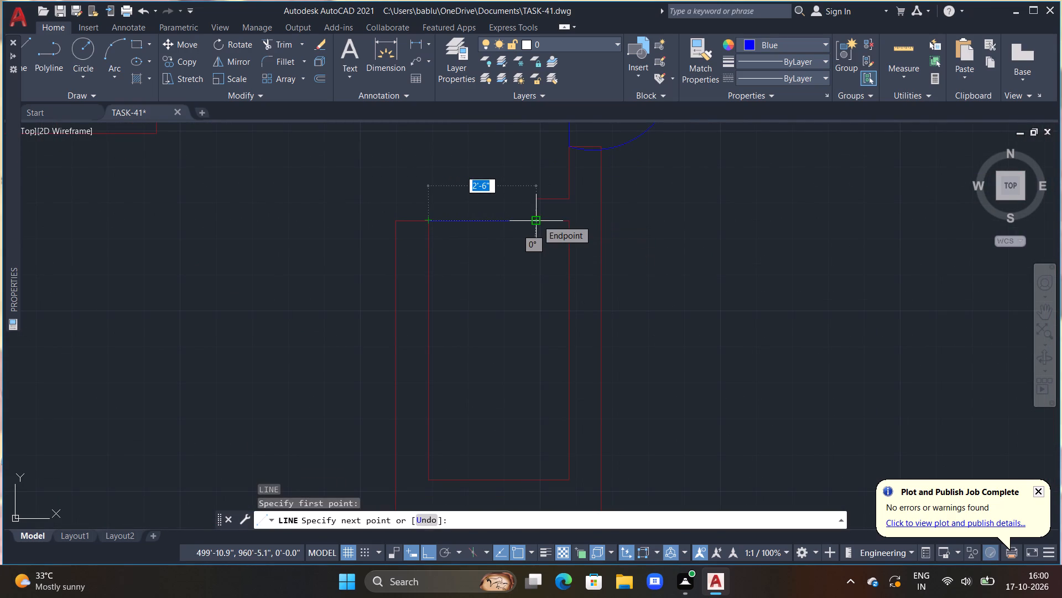
{"action": "left_click", "coordinate": [537, 220]}
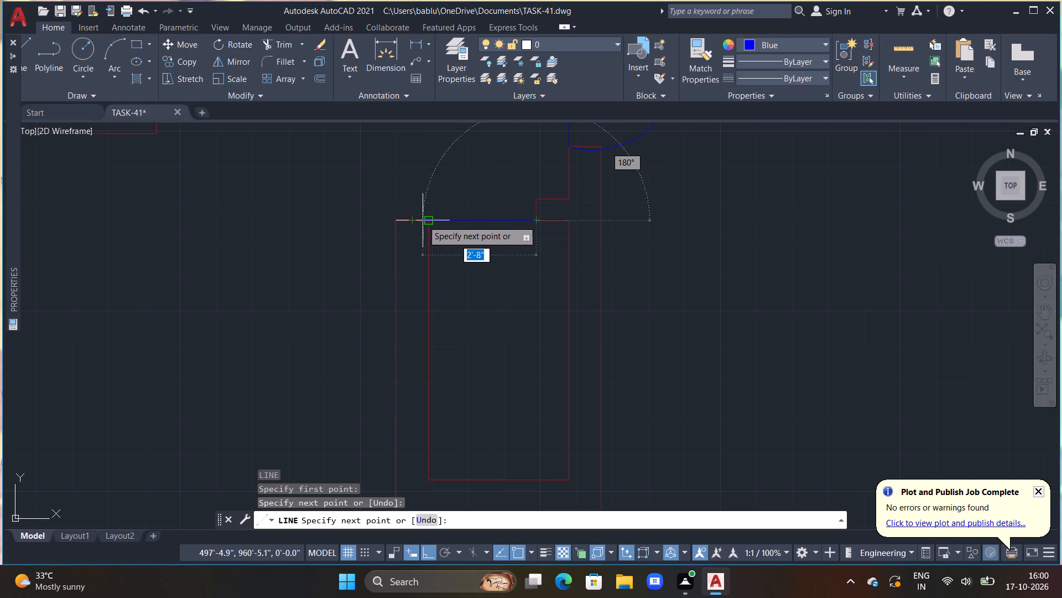
Continue the line back to the partition corner, 2'6" down, 2" right, and up past the opening line to outline the leaf.
{"action": "left_click", "coordinate": [429, 221]}
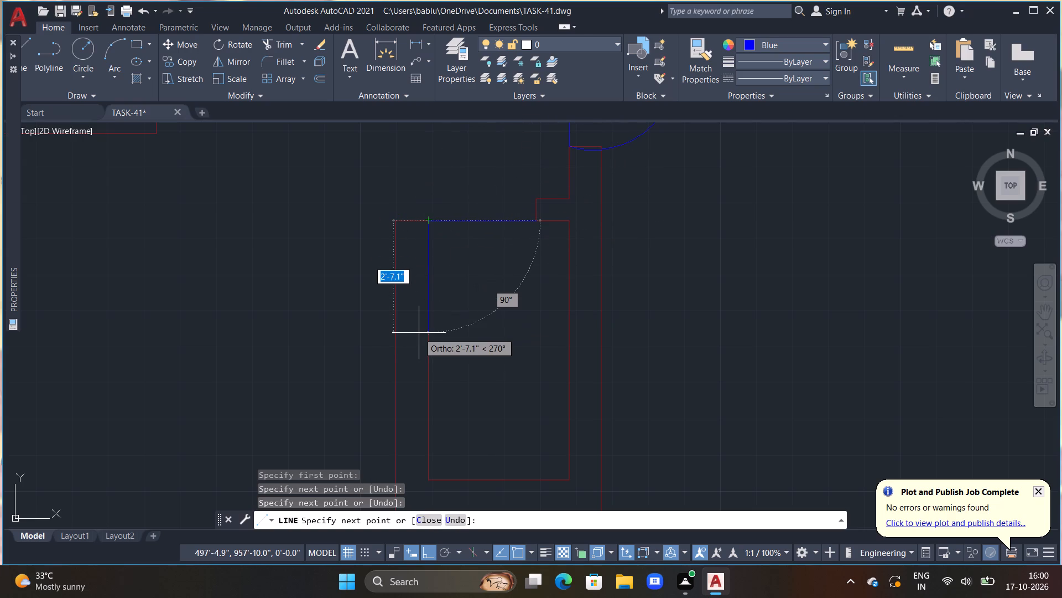
{"action": "type", "text": "2'"}
{"action": "type", "text": "6\""}
{"action": "key", "text": "Return"}
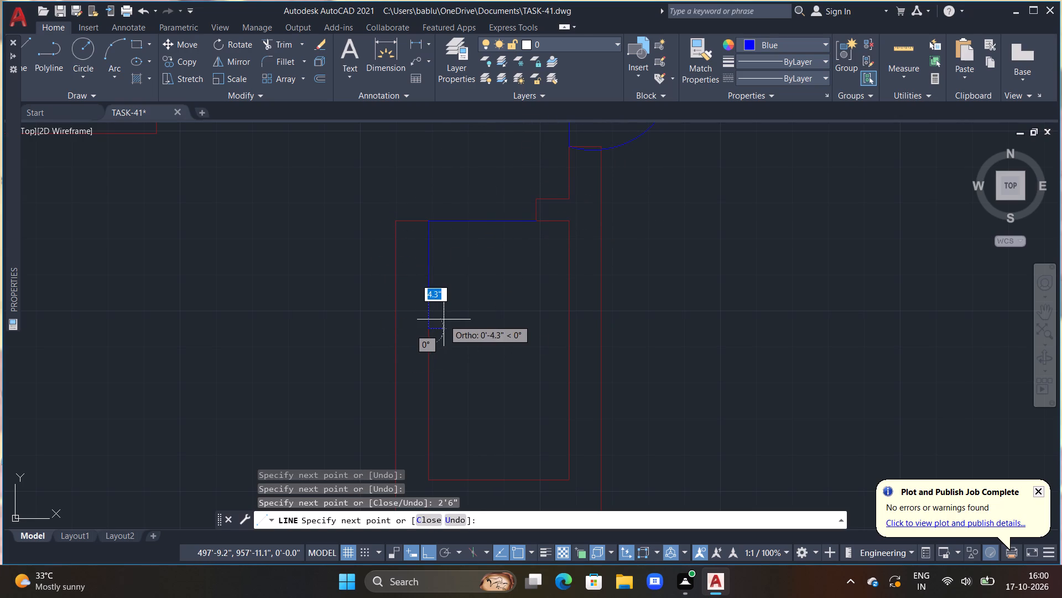
{"action": "type", "text": "2\""}
{"action": "key", "text": "Return"}
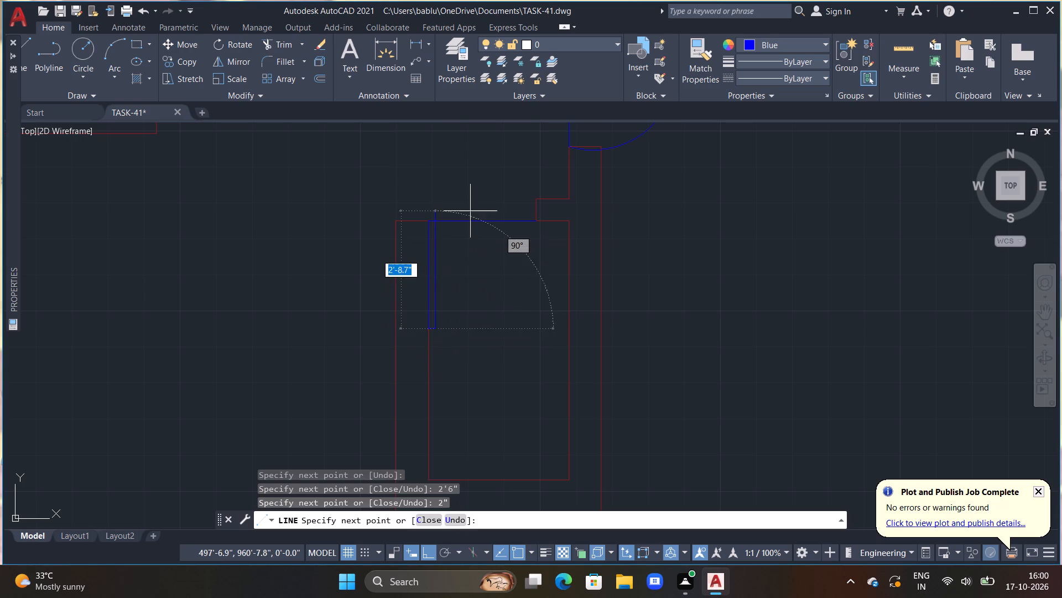
{"action": "left_click", "coordinate": [456, 187]}
{"action": "key", "text": "Escape"}
Trim the new leaf outline's end that extends above the opening line.
{"action": "type", "text": "TR"}
{"action": "key", "text": "space"}
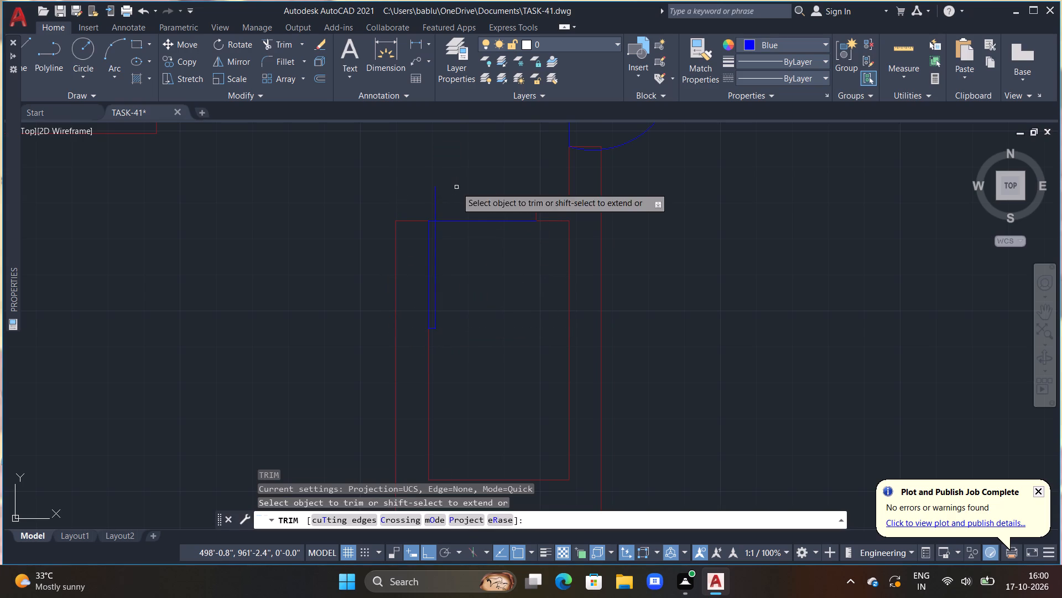
{"action": "left_click_drag", "start_coordinate": [434, 207], "coordinate": [467, 185]}
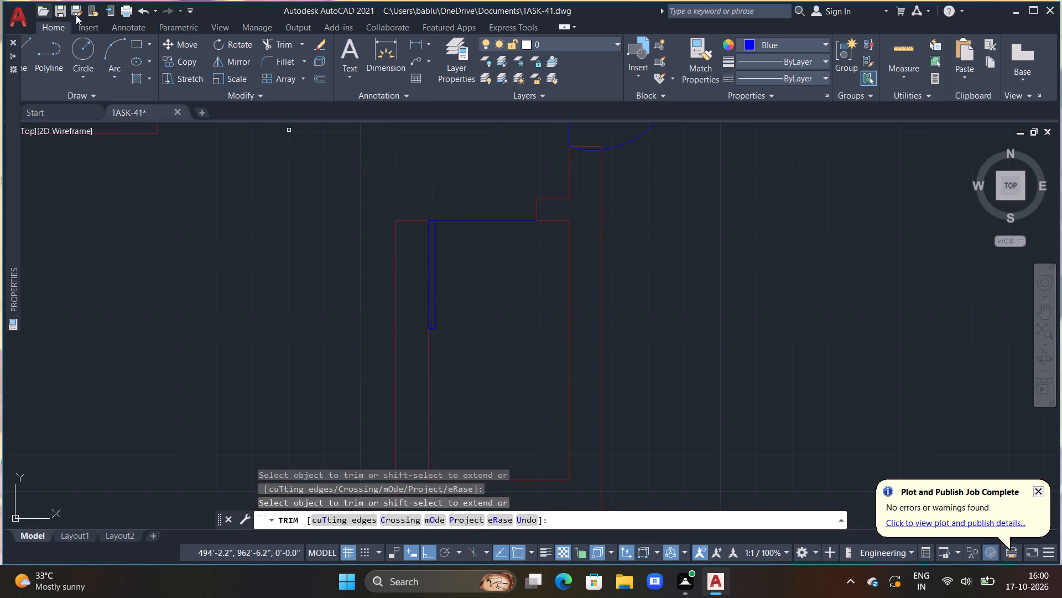
Draw a three-point swing arc through the leaf's two lower end corners to the small stub's bottom left corner.
{"action": "left_click", "coordinate": [110, 44]}
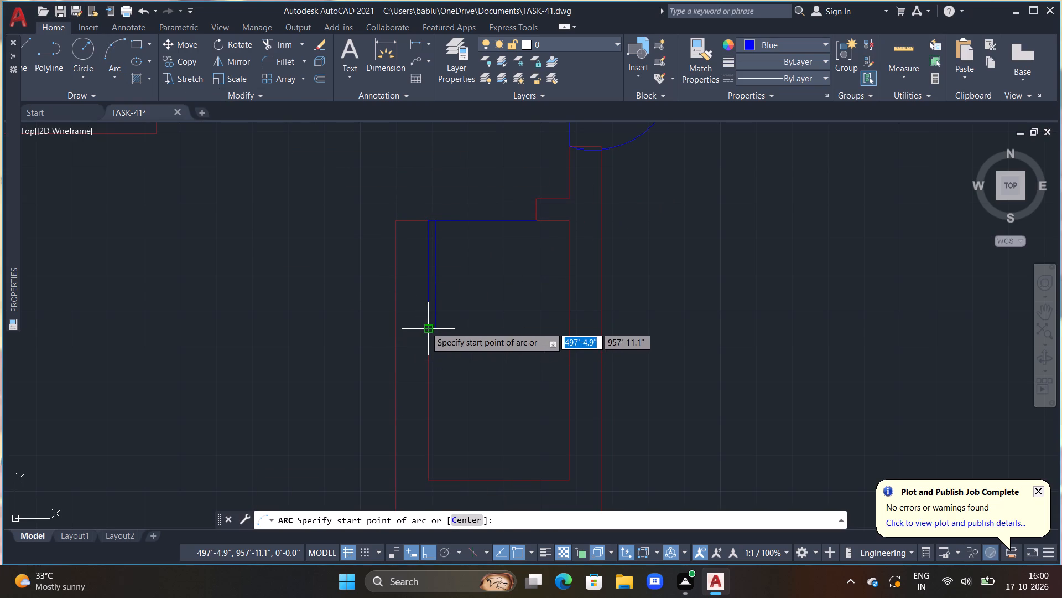
{"action": "left_click", "coordinate": [424, 326]}
{"action": "left_click", "coordinate": [439, 329]}
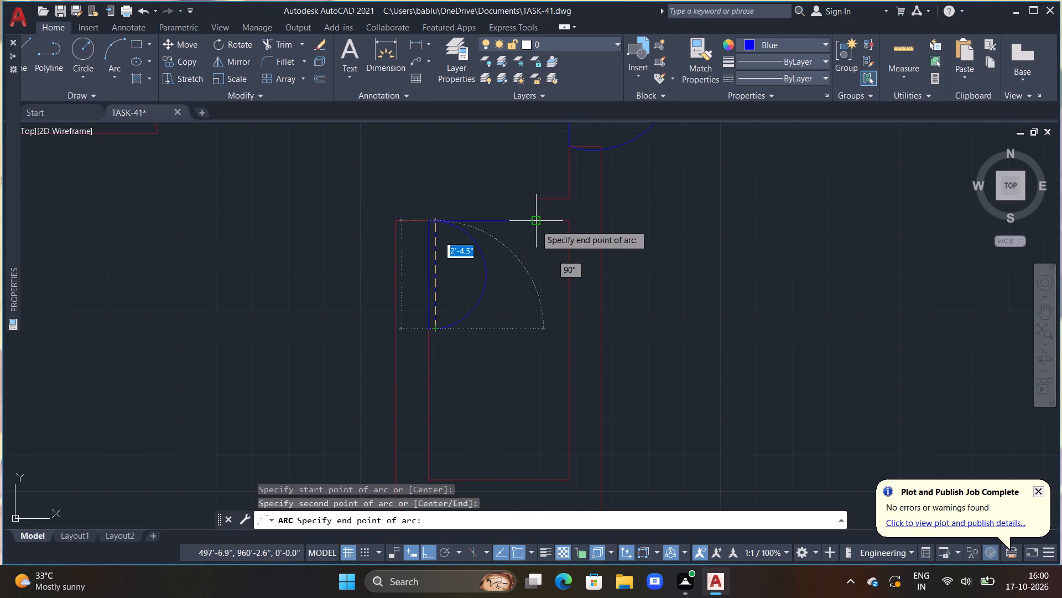
{"action": "left_click", "coordinate": [537, 215]}
{"action": "key", "text": "Escape"}
Draw a 3'6" blue opening line across the left outer wall's gap, from the bottom wall's upper left corner to the wall end above.
{"action": "scroll", "coordinate": [532, 261], "scroll_direction": "down", "scroll_amount": 2}
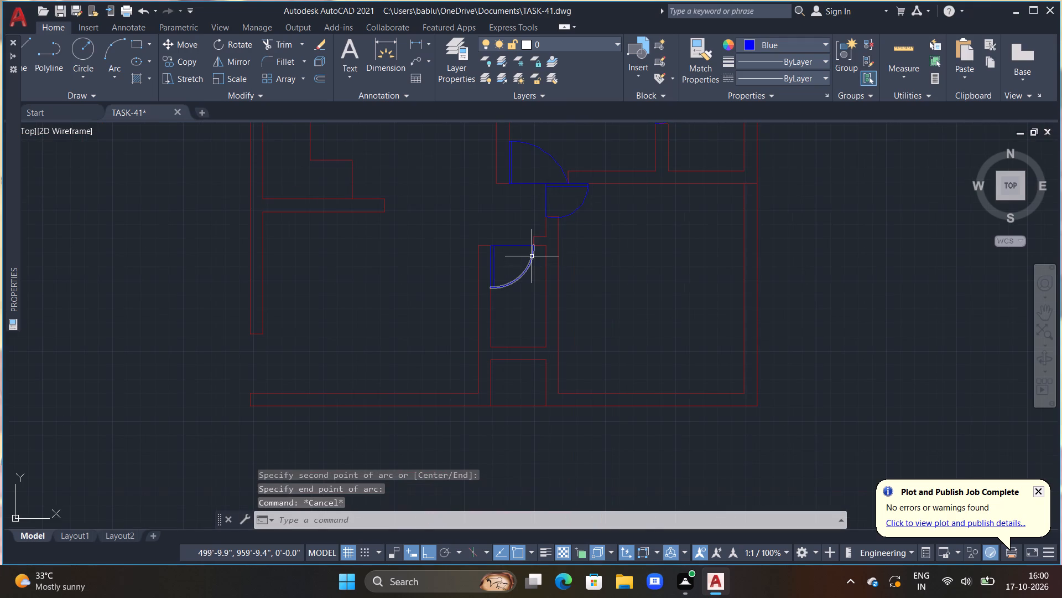
{"action": "scroll", "coordinate": [532, 256], "scroll_direction": "down", "scroll_amount": 1}
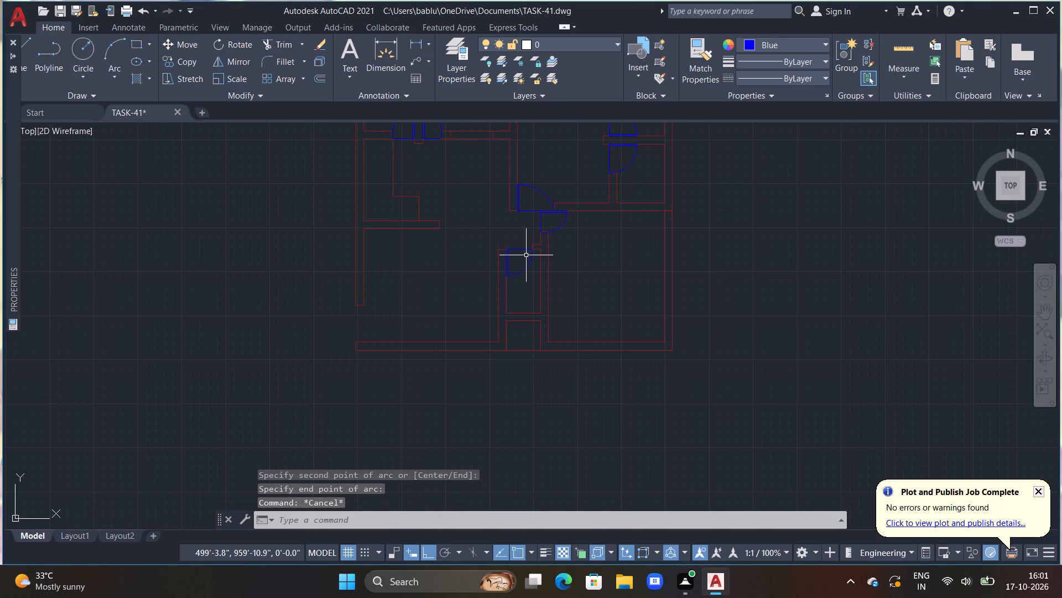
{"action": "middle_click_drag", "start_coordinate": [586, 259], "coordinate": [532, 298]}
{"action": "scroll", "coordinate": [530, 293], "scroll_direction": "down", "scroll_amount": 1}
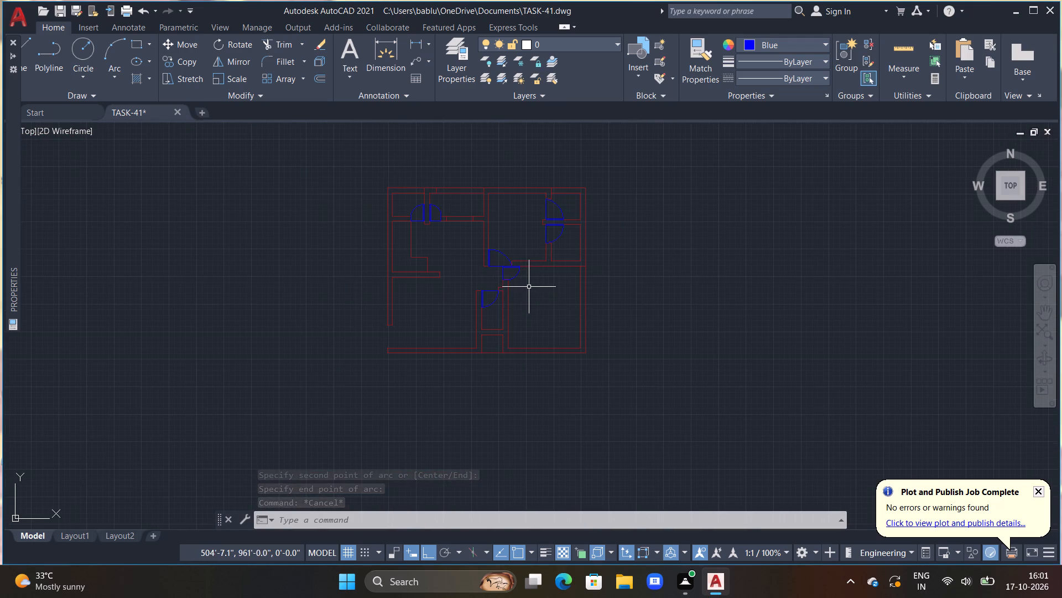
{"action": "scroll", "coordinate": [529, 287], "scroll_direction": "up", "scroll_amount": 1}
{"action": "middle_click_drag", "start_coordinate": [529, 287], "coordinate": [639, 269]}
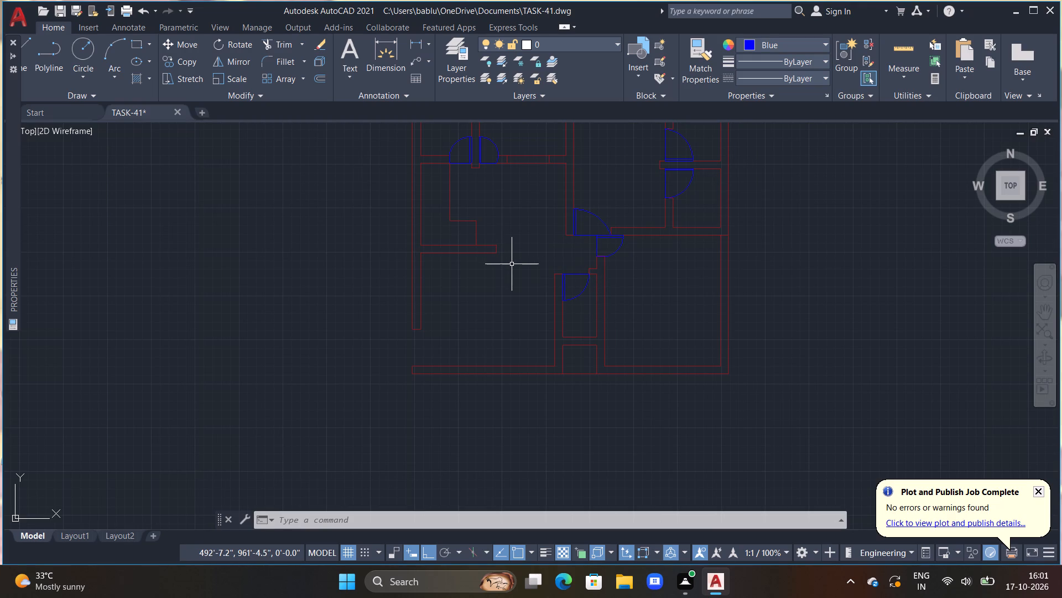
{"action": "middle_click_drag", "start_coordinate": [472, 291], "coordinate": [703, 269]}
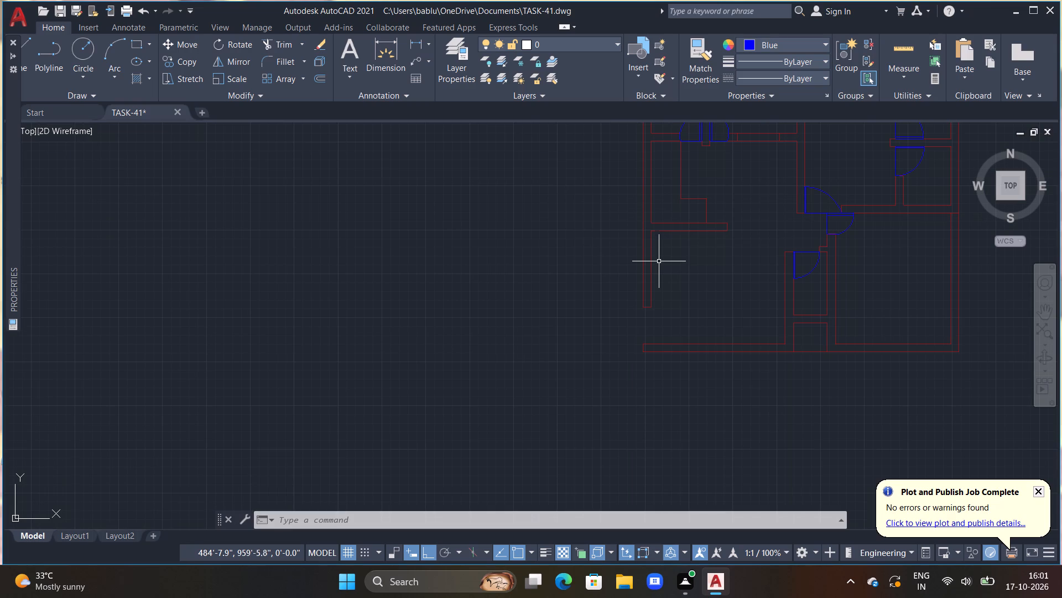
{"action": "key", "text": "Escape"}
{"action": "type", "text": "L"}
{"action": "key", "text": "space"}
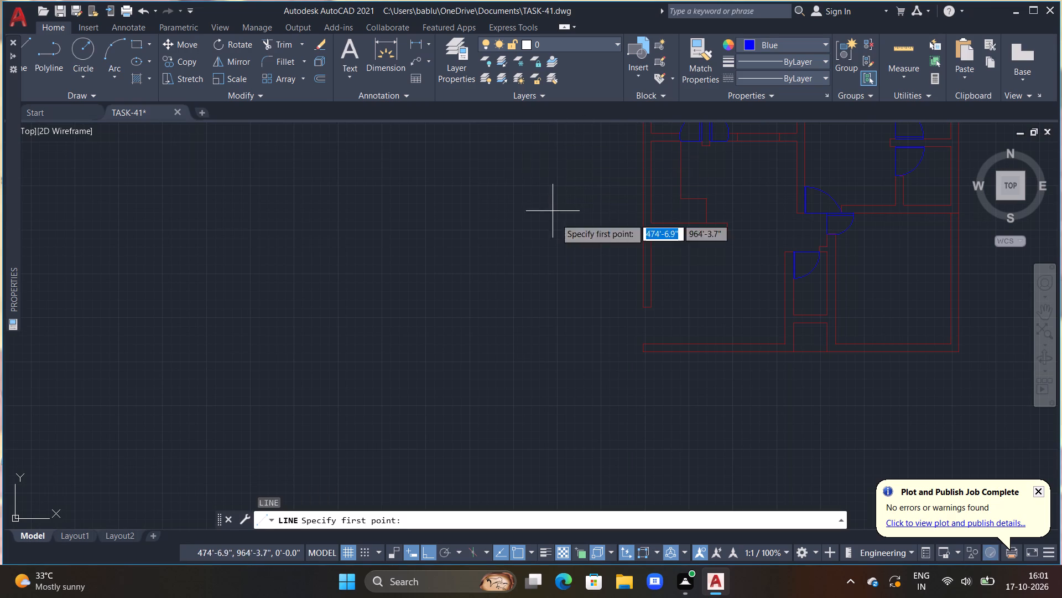
{"action": "left_click", "coordinate": [645, 342]}
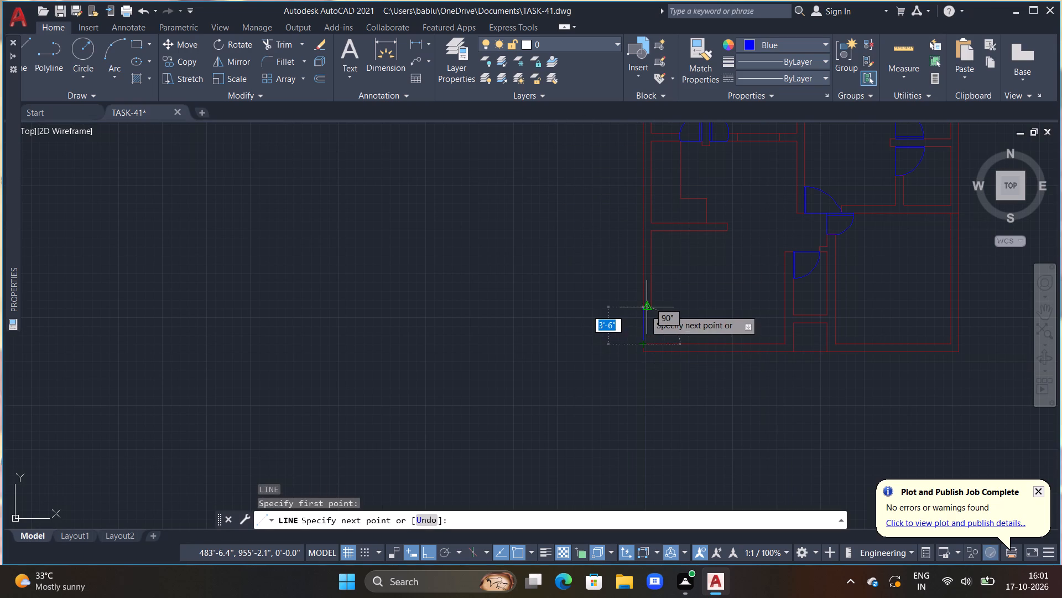
{"action": "left_click", "coordinate": [642, 306]}
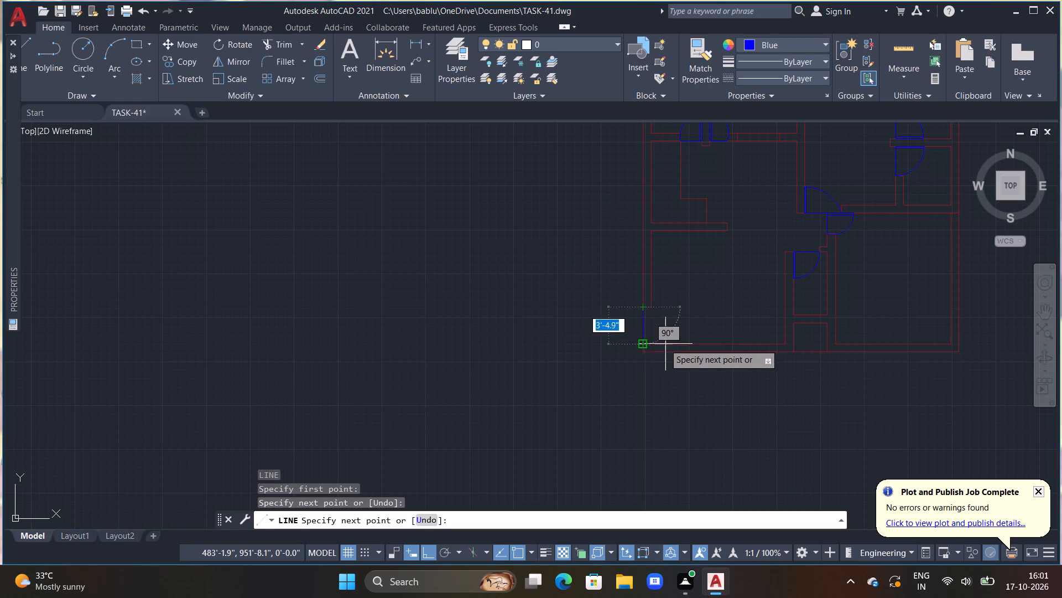
Continue the line back to the bottom wall corner, 3'6" right, 2" up, and left past the opening line to outline the leaf.
{"action": "key", "text": "3"}
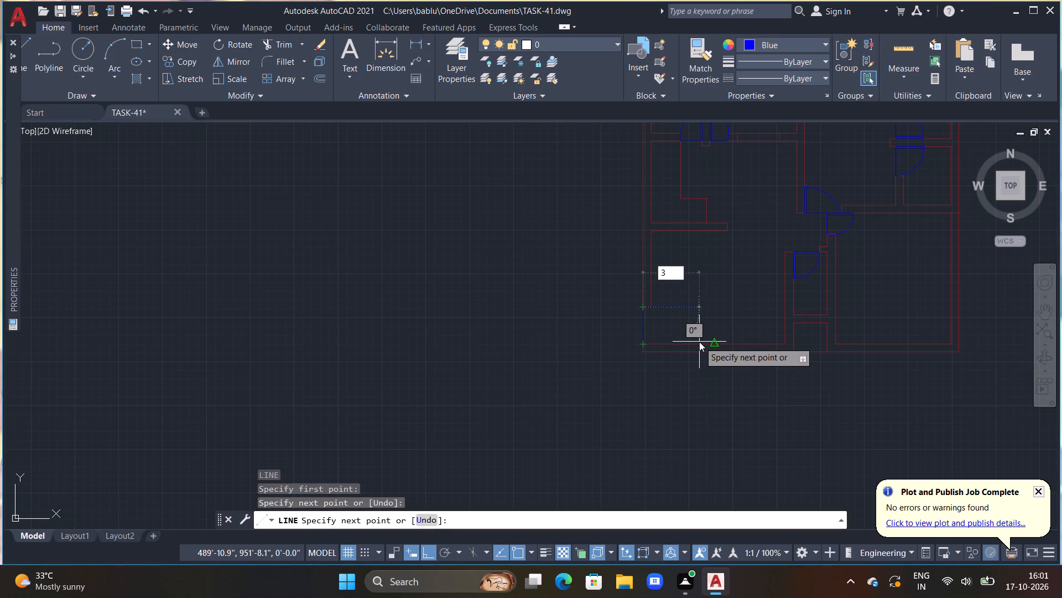
{"action": "key", "text": "Escape"}
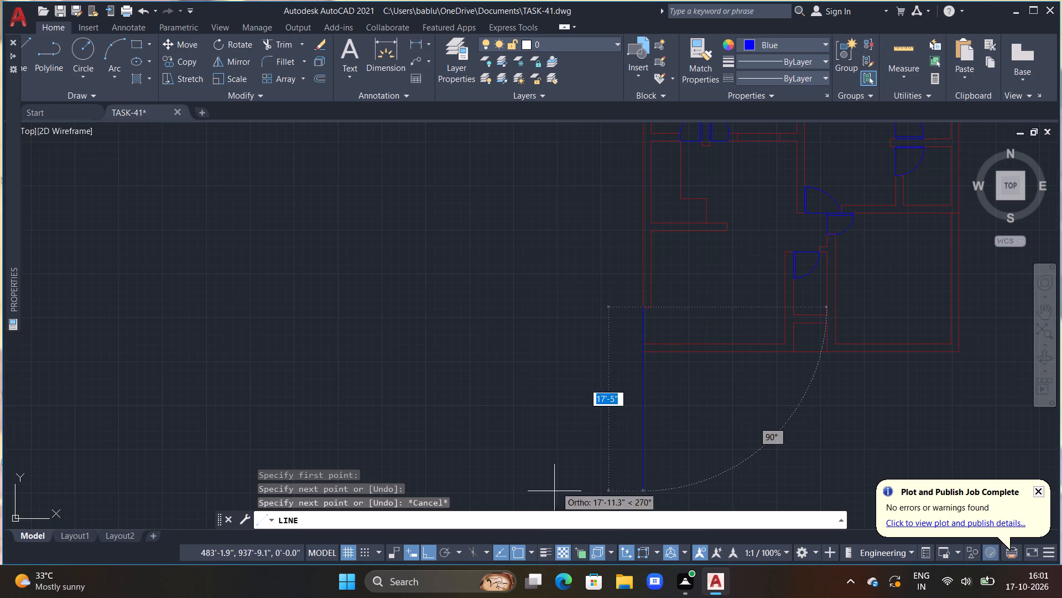
{"action": "scroll", "coordinate": [648, 352], "scroll_direction": "up", "scroll_amount": 3}
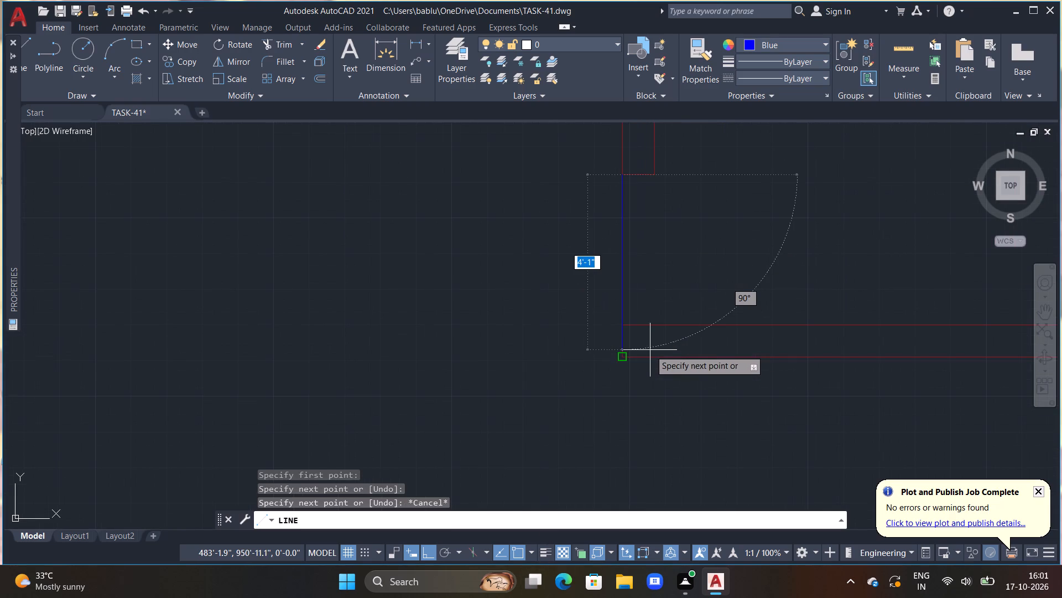
{"action": "left_click", "coordinate": [624, 326]}
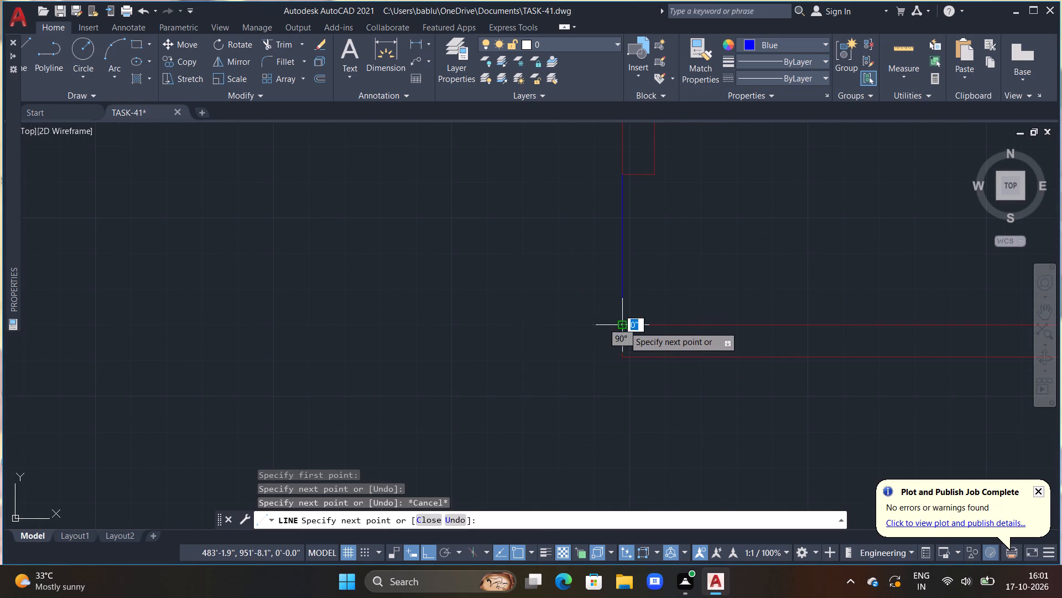
{"action": "type", "text": "3'6\""}
{"action": "key", "text": "Return"}
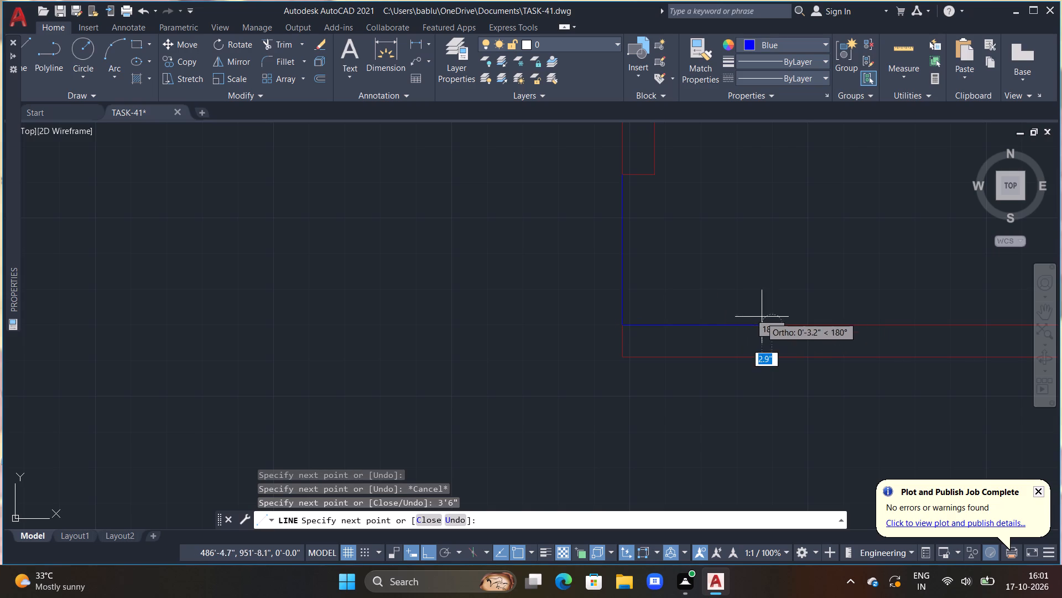
{"action": "type", "text": "2\""}
{"action": "key", "text": "Return"}
{"action": "left_click", "coordinate": [580, 285]}
{"action": "key", "text": "Escape"}
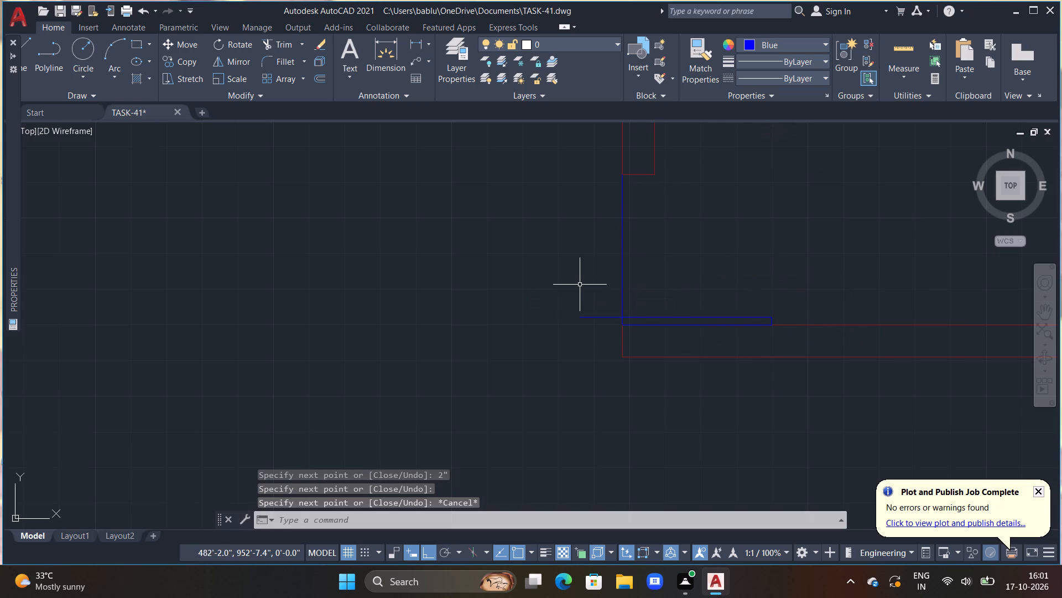
Trim the entrance leaf outline's end that runs left past the opening line.
{"action": "type", "text": "TR"}
{"action": "key", "text": "space"}
{"action": "left_click_drag", "start_coordinate": [605, 292], "coordinate": [536, 447]}
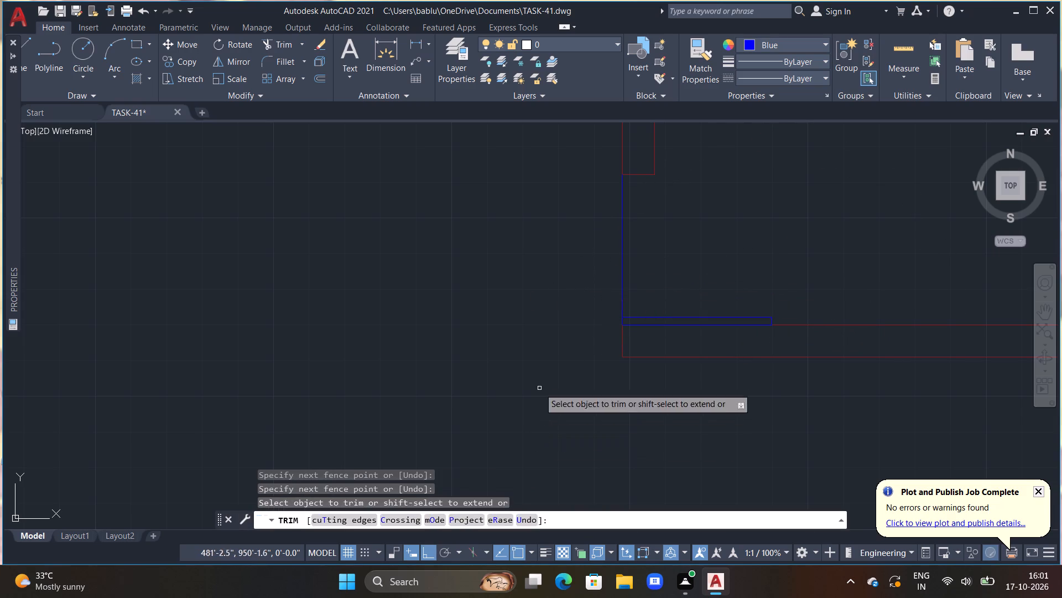
{"action": "key", "text": "Escape"}
{"action": "key", "text": "Escape"}
{"action": "key", "text": "Escape"}
Draw a three-point swing arc through the entrance leaf's lower and upper end corners to the opening line's upper end.
{"action": "left_click", "coordinate": [106, 43]}
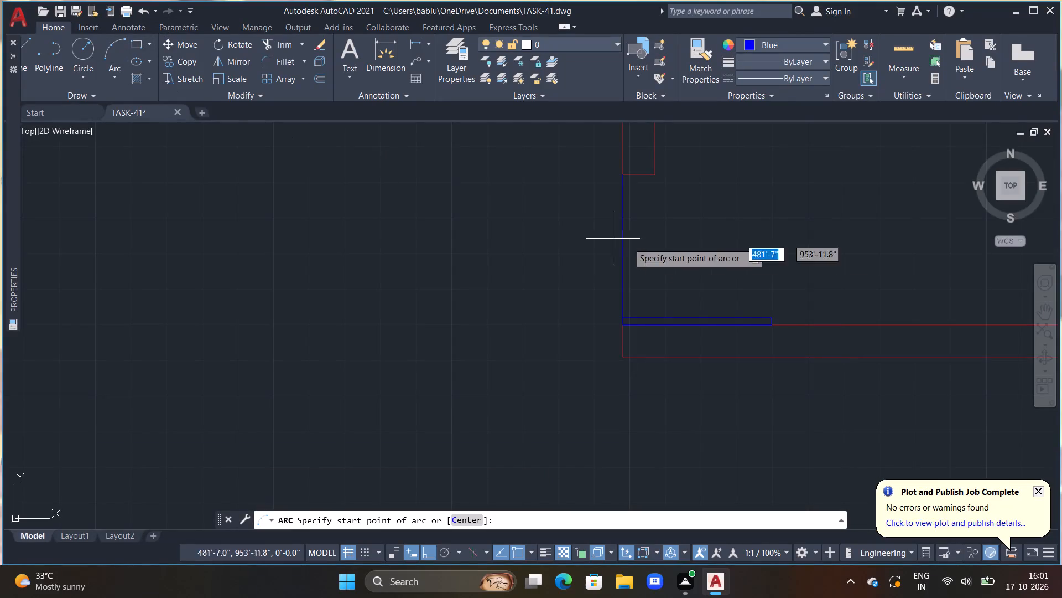
{"action": "scroll", "coordinate": [777, 329], "scroll_direction": "up", "scroll_amount": 3}
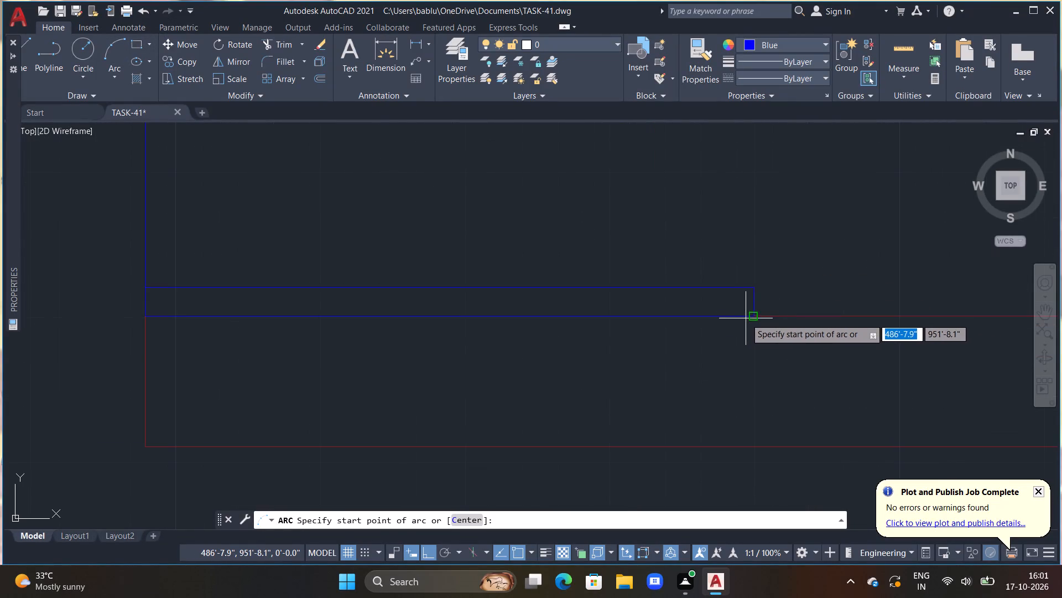
{"action": "left_click", "coordinate": [756, 316]}
{"action": "left_click", "coordinate": [755, 286]}
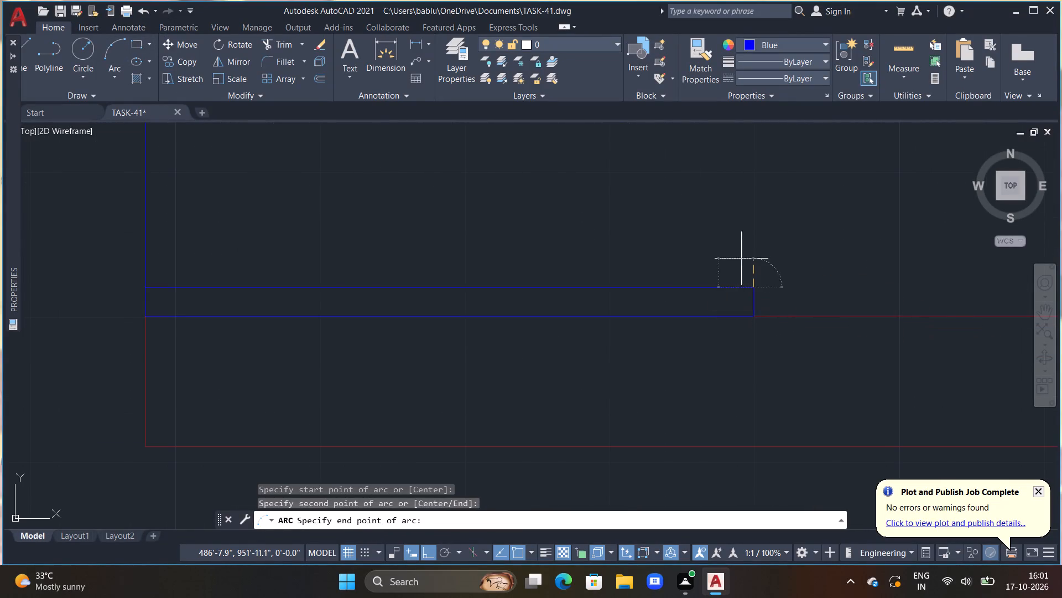
{"action": "middle_click_drag", "start_coordinate": [675, 174], "coordinate": [728, 372]}
{"action": "scroll", "coordinate": [260, 146], "scroll_direction": "down", "scroll_amount": 3}
{"action": "middle_click_drag", "start_coordinate": [273, 152], "coordinate": [350, 268]}
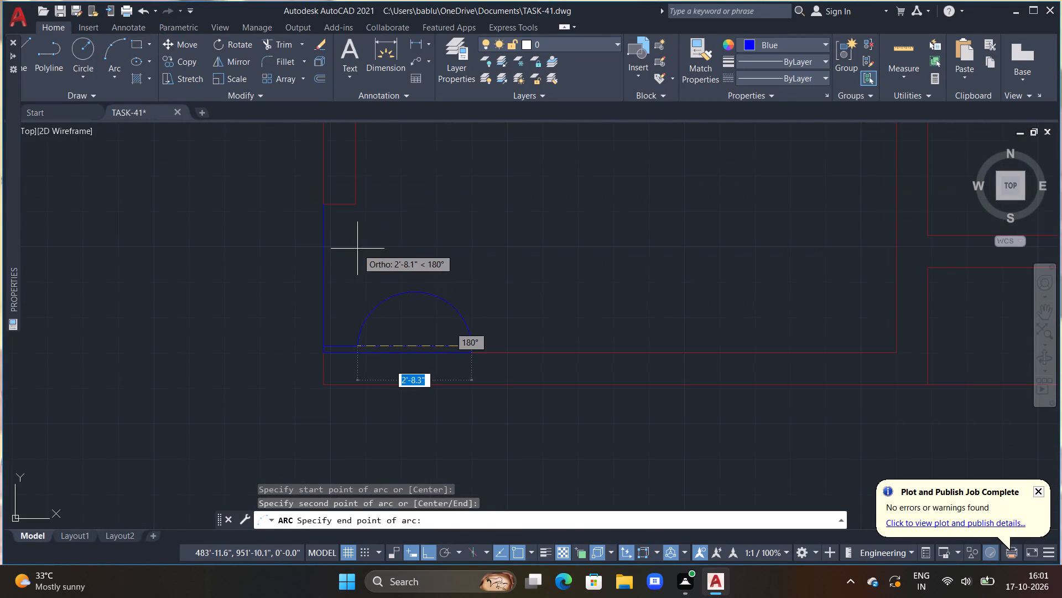
{"action": "left_click", "coordinate": [330, 200]}
{"action": "key", "text": "Escape"}
{"action": "scroll", "coordinate": [446, 224], "scroll_direction": "down", "scroll_amount": 2}
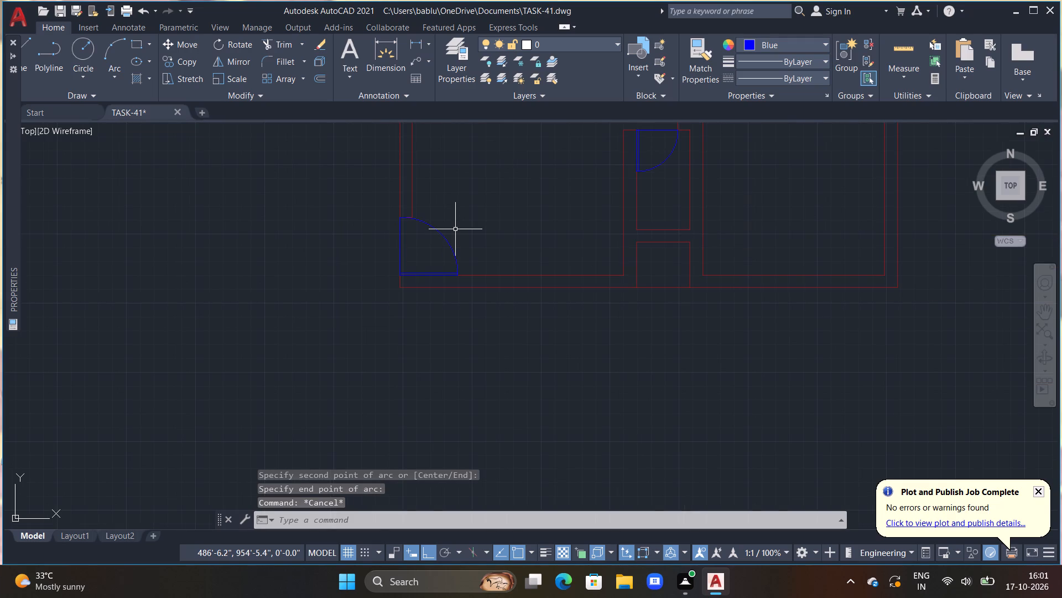
{"action": "scroll", "coordinate": [455, 229], "scroll_direction": "down", "scroll_amount": 1}
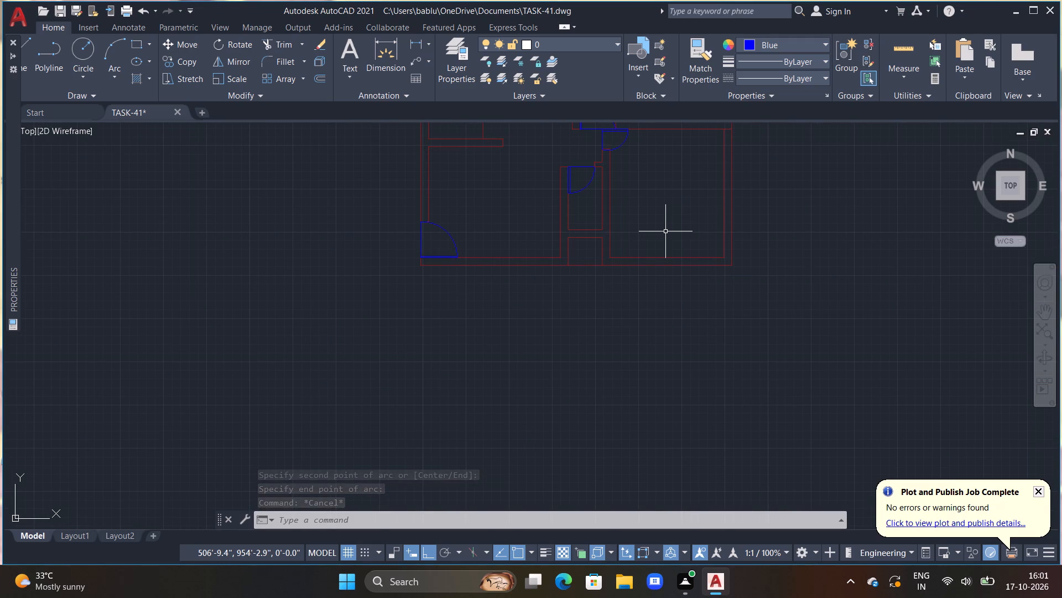
{"action": "key", "text": "Escape"}
{"action": "key", "text": "Escape"}
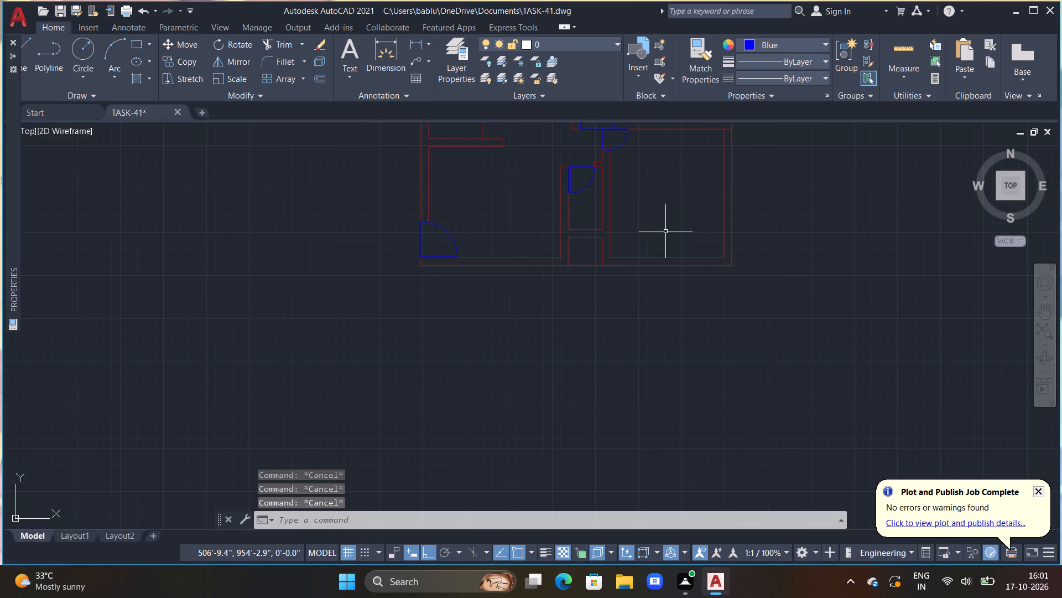
{"action": "key", "text": "Escape"}
Set the drawing colour to cyan and draw a vertical line about 1'-10" up across the outer wall from the top left room's upper left corner.
{"action": "middle_click_drag", "start_coordinate": [639, 220], "coordinate": [662, 391]}
{"action": "scroll", "coordinate": [600, 307], "scroll_direction": "down", "scroll_amount": 1}
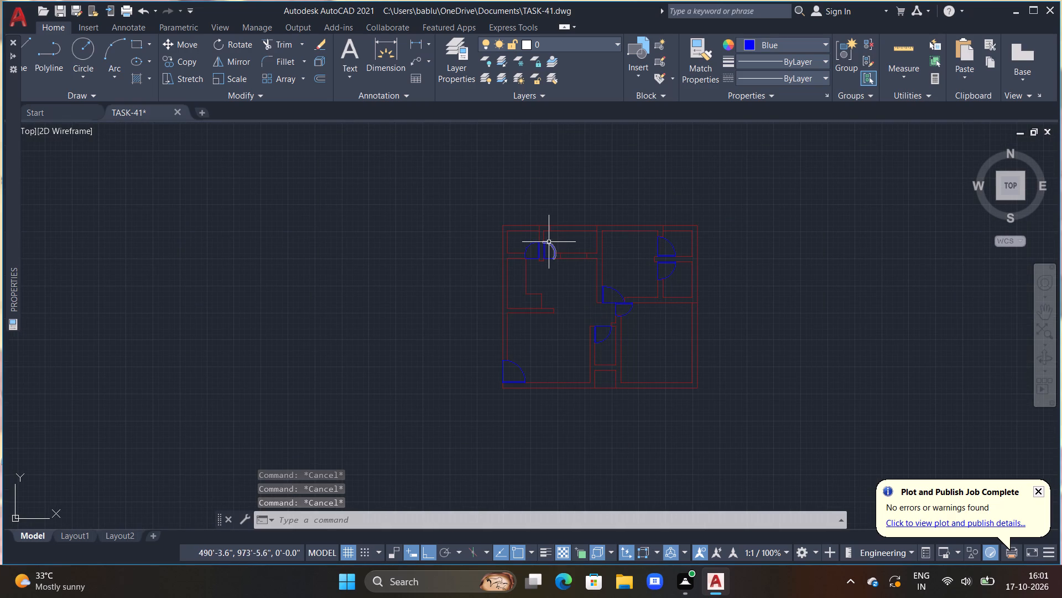
{"action": "middle_click_drag", "start_coordinate": [536, 248], "coordinate": [529, 323]}
{"action": "scroll", "coordinate": [508, 293], "scroll_direction": "up", "scroll_amount": 1}
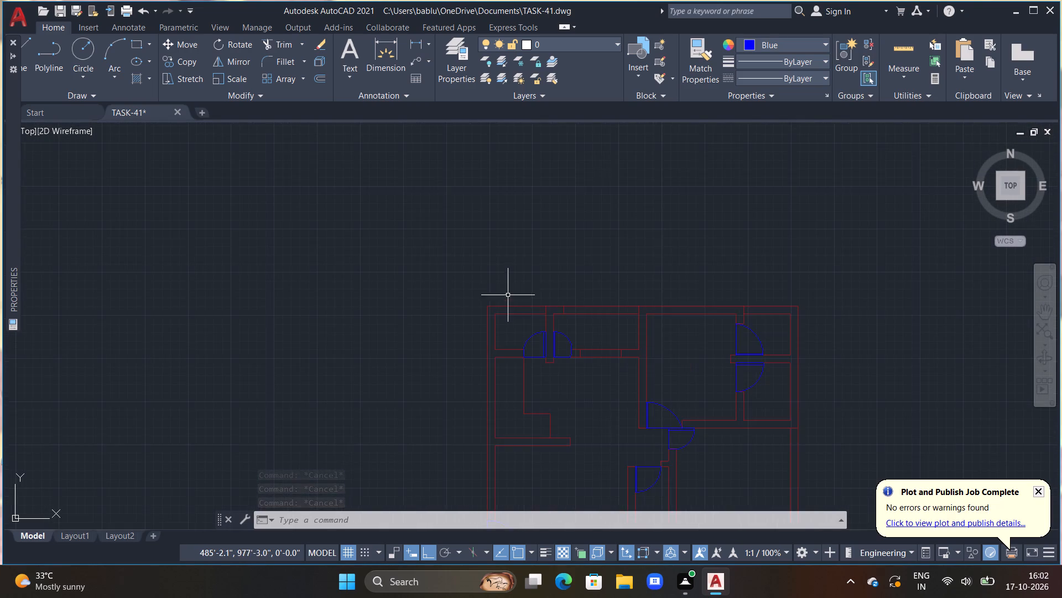
{"action": "scroll", "coordinate": [508, 298], "scroll_direction": "up", "scroll_amount": 1}
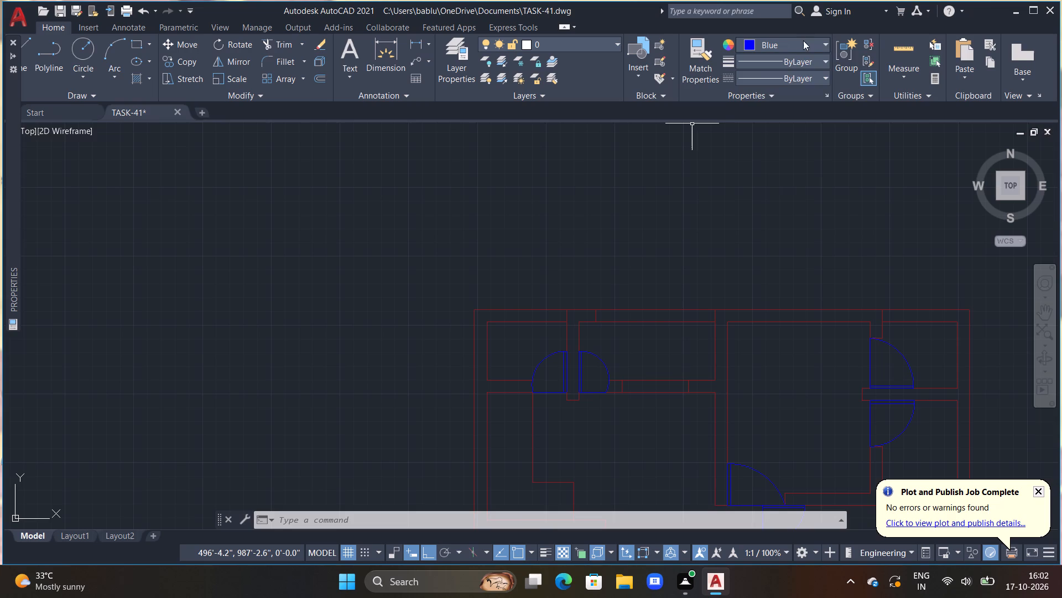
{"action": "left_click", "coordinate": [824, 43]}
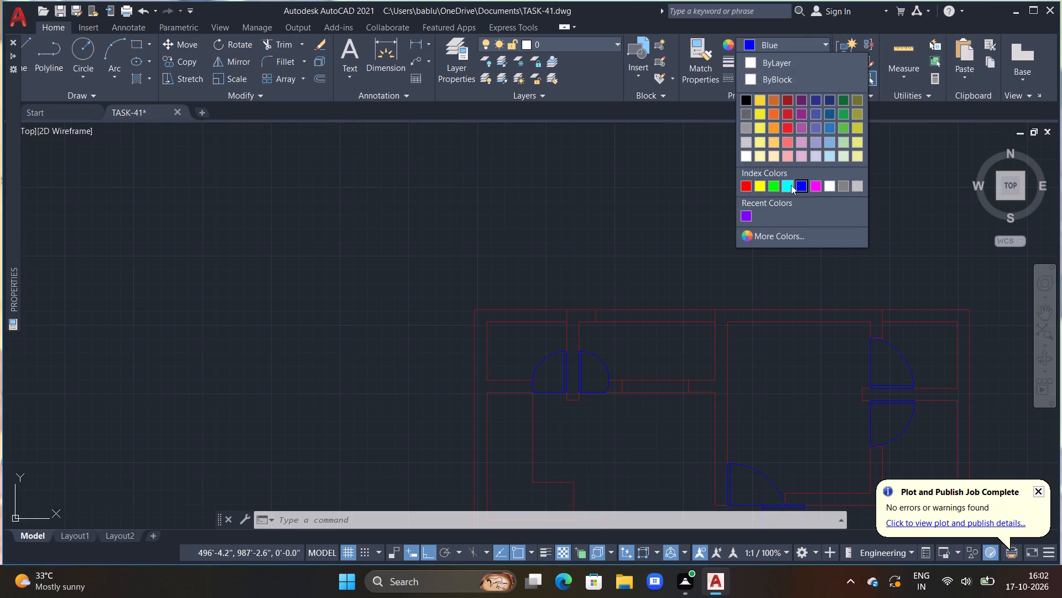
{"action": "left_click", "coordinate": [790, 188]}
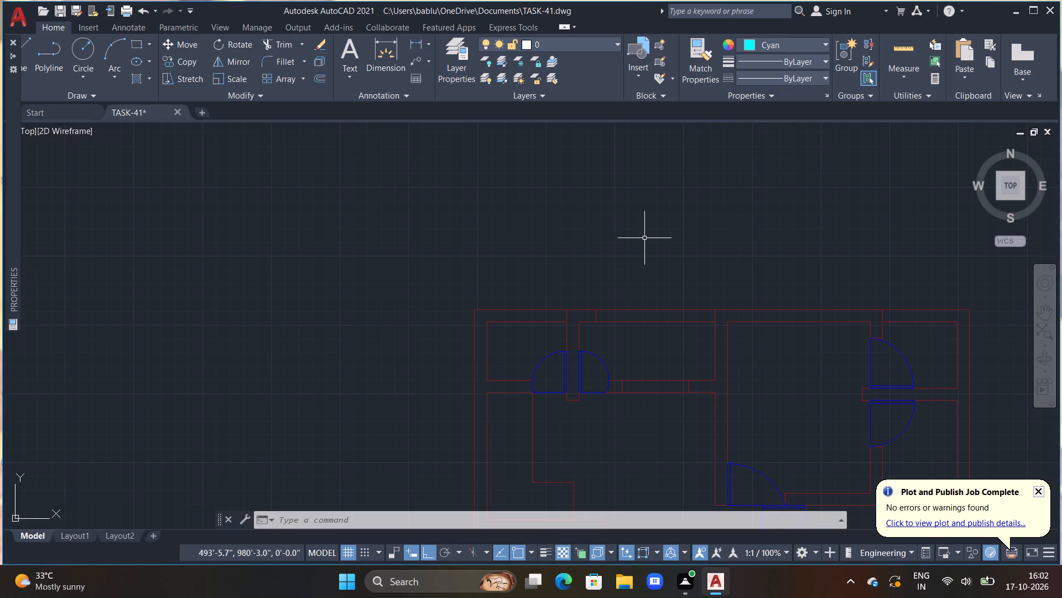
{"action": "key", "text": "l"}
{"action": "key", "text": "space"}
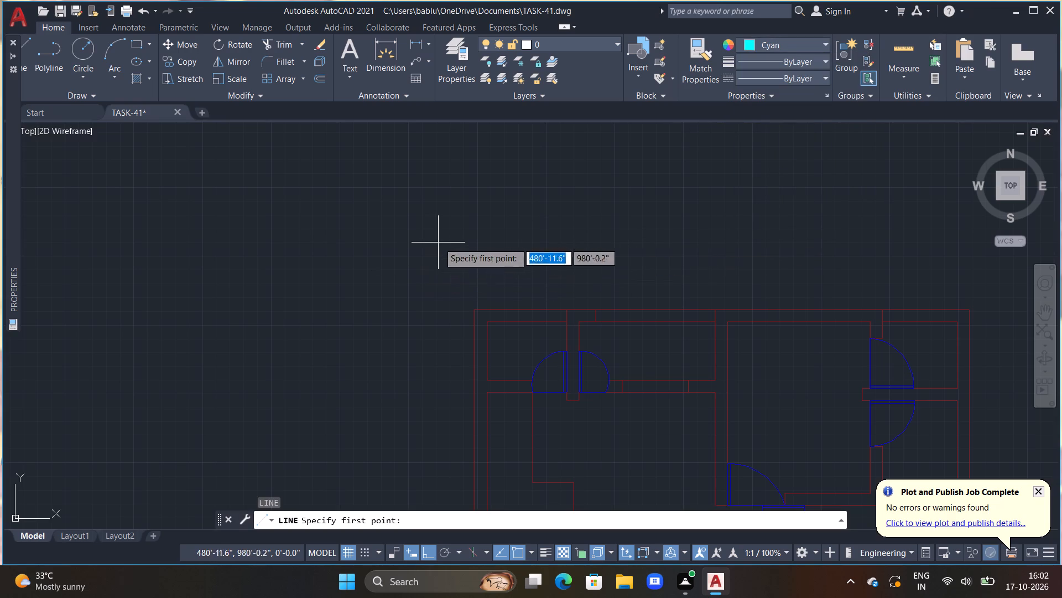
{"action": "left_click", "coordinate": [490, 323]}
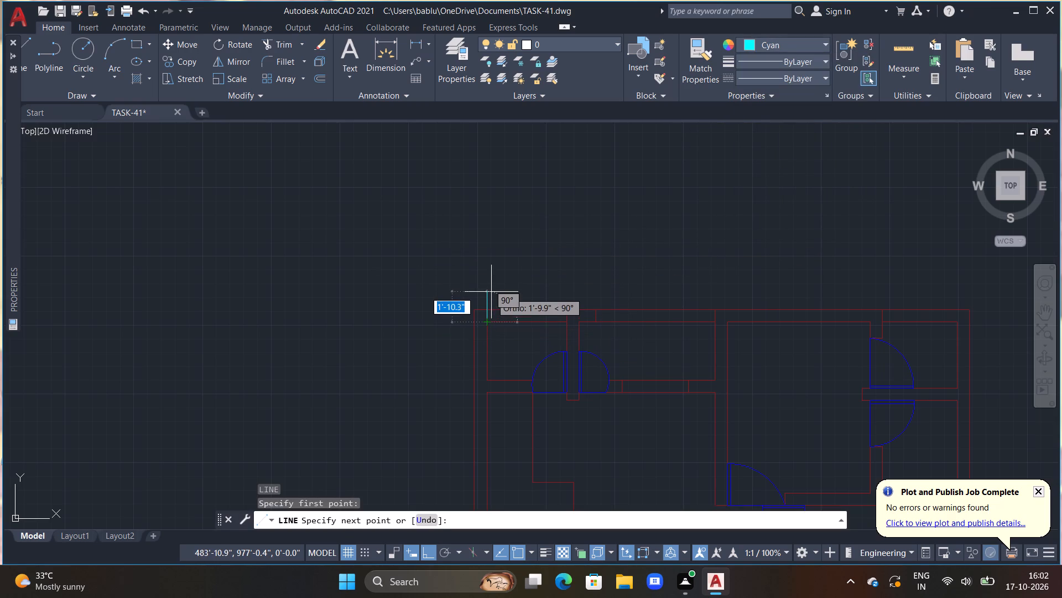
{"action": "left_click", "coordinate": [492, 291]}
{"action": "key", "text": "Escape"}
Draw a second vertical cyan line up across the top outer wall from the top left room's upper right corner.
{"action": "middle_click_drag", "start_coordinate": [678, 350], "coordinate": [607, 329]}
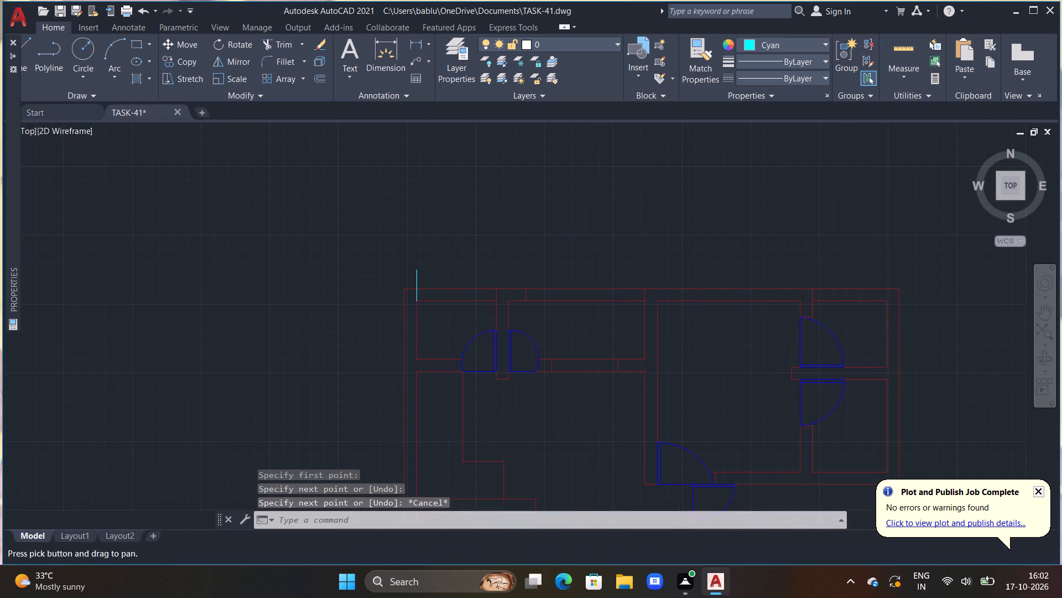
{"action": "type", "text": "L"}
{"action": "key", "text": "space"}
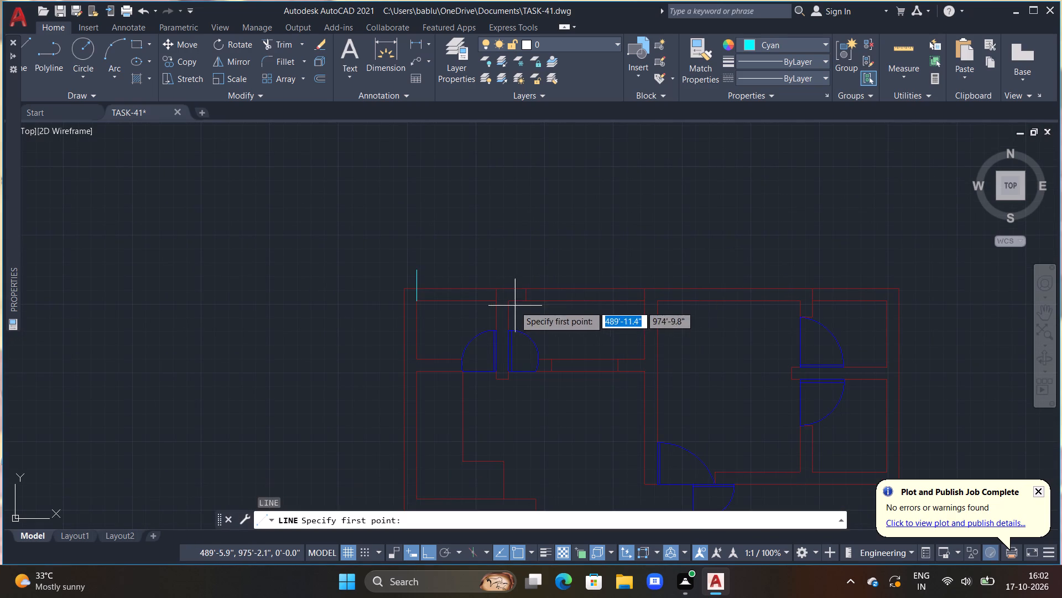
{"action": "left_click", "coordinate": [496, 300]}
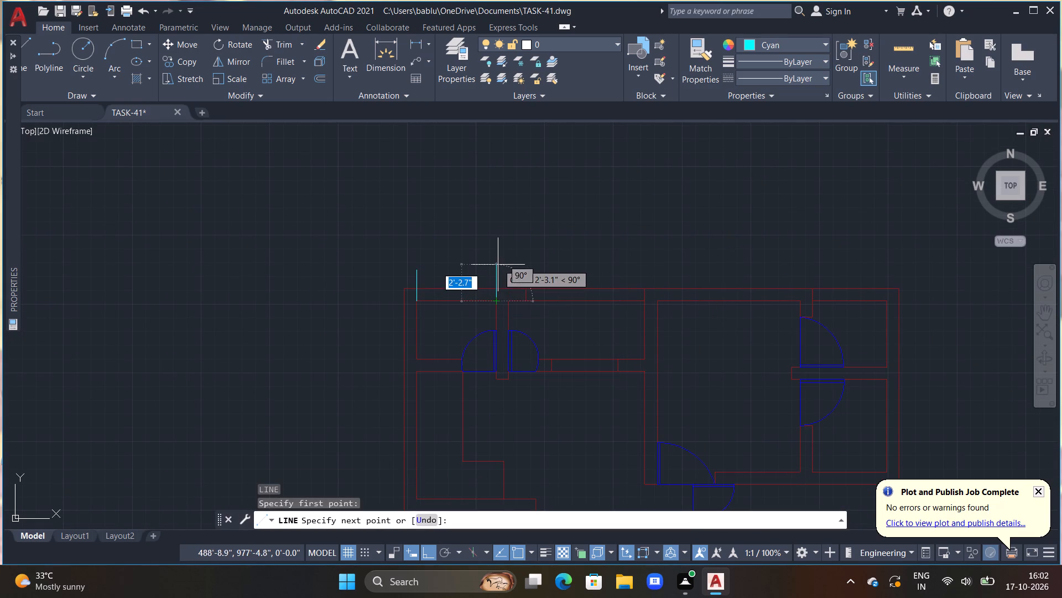
{"action": "left_click", "coordinate": [524, 227]}
{"action": "key", "text": "Escape"}
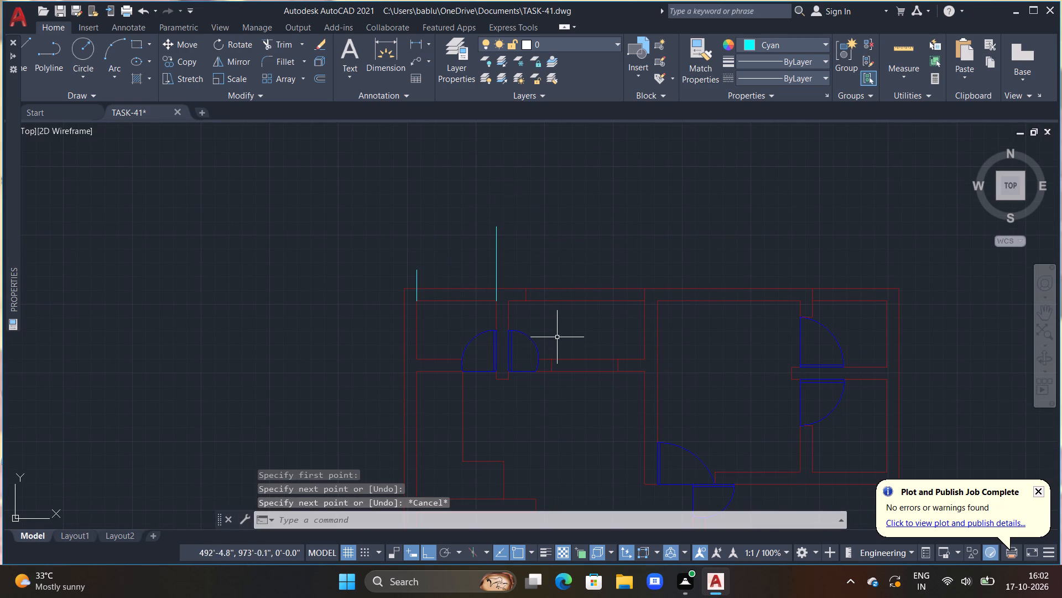
Trim both cyan lines' ends that extend above the top outer wall.
{"action": "key", "text": "t"}
{"action": "key", "text": "r"}
{"action": "key", "text": "space"}
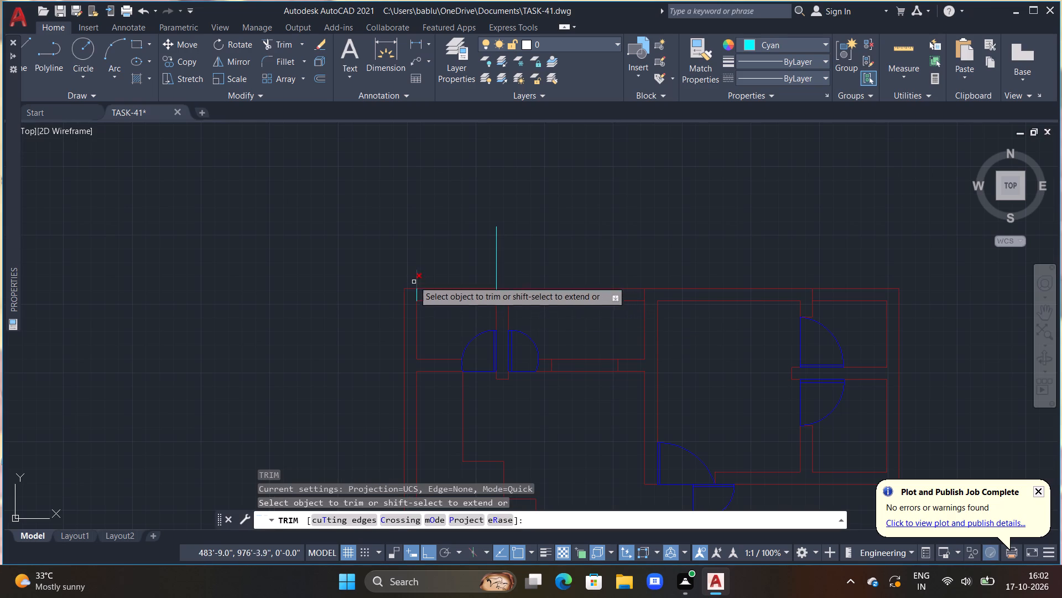
{"action": "left_click_drag", "start_coordinate": [412, 279], "coordinate": [527, 252]}
{"action": "key", "text": "Escape"}
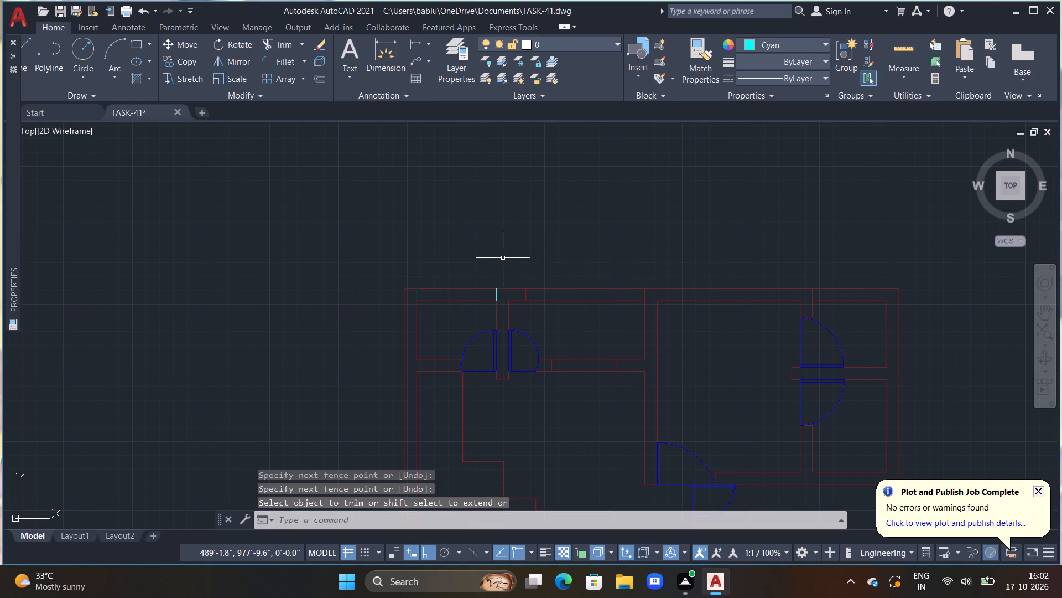
{"action": "key", "text": "Escape"}
Draw the lower, right and upper sides of the 4'-10" long cyan window outline between the two trimmed lines in the top wall.
{"action": "scroll", "coordinate": [493, 245], "scroll_direction": "up", "scroll_amount": 1}
{"action": "middle_click_drag", "start_coordinate": [492, 261], "coordinate": [537, 237]}
{"action": "scroll", "coordinate": [539, 229], "scroll_direction": "up", "scroll_amount": 1}
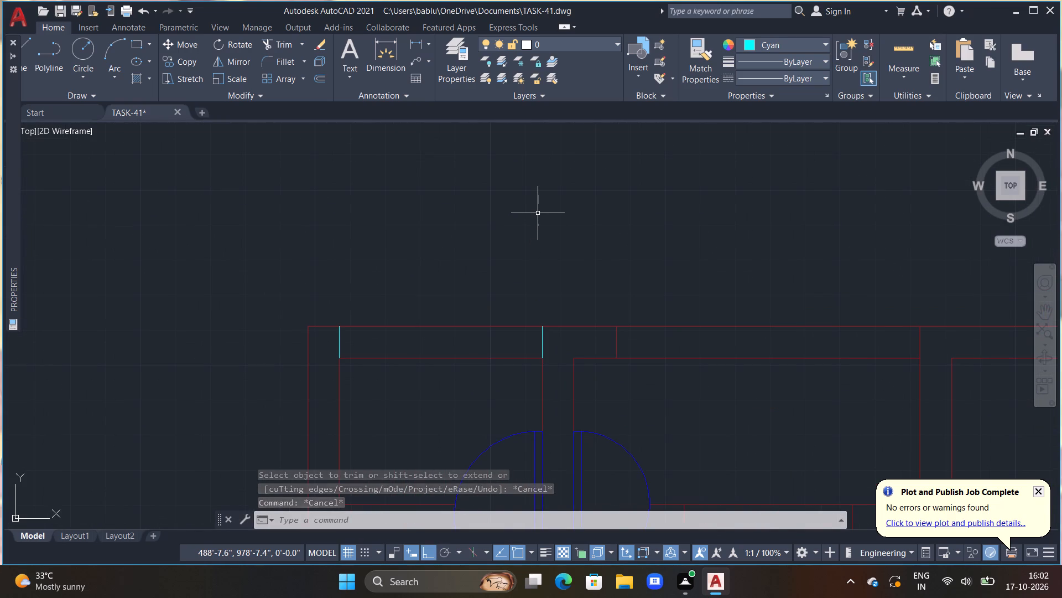
{"action": "key", "text": "l"}
{"action": "key", "text": "space"}
{"action": "left_click", "coordinate": [339, 356]}
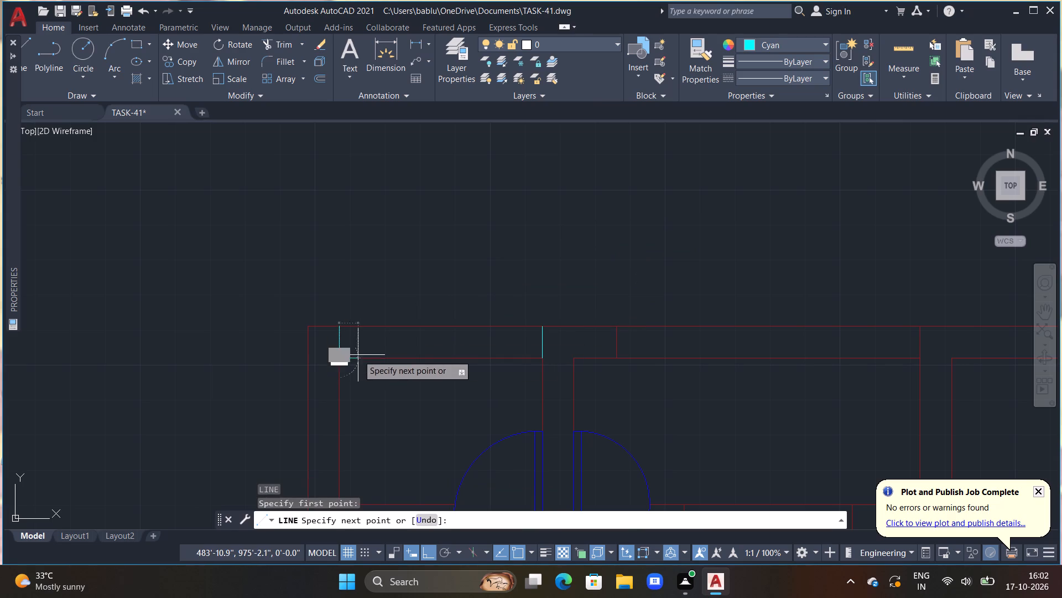
{"action": "left_click_drag", "start_coordinate": [540, 359], "coordinate": [540, 354]}
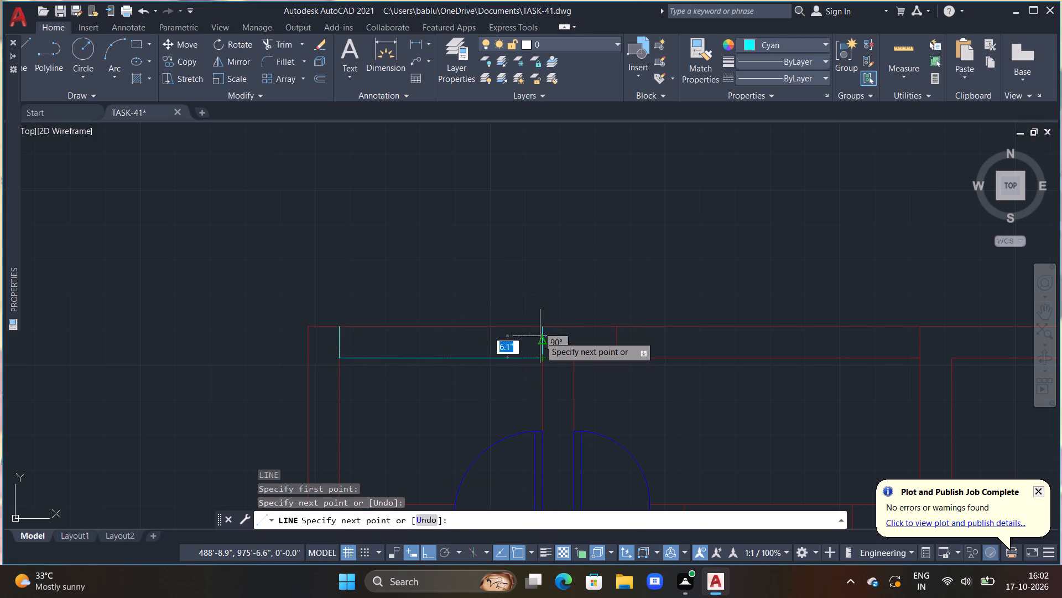
{"action": "left_click", "coordinate": [544, 324]}
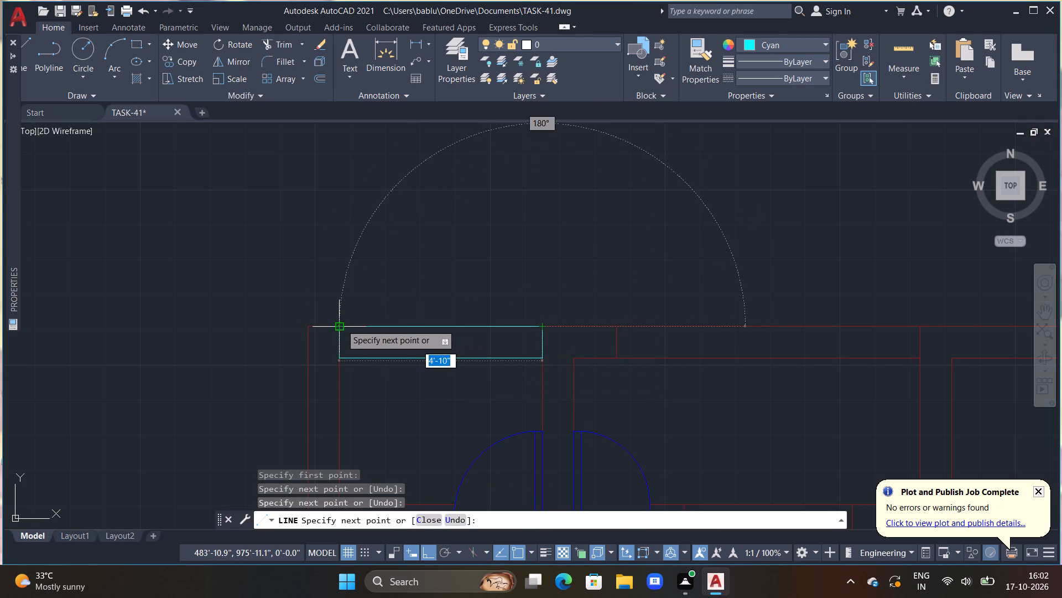
{"action": "scroll", "coordinate": [343, 324], "scroll_direction": "up", "scroll_amount": 3}
{"action": "left_click", "coordinate": [329, 331]}
{"action": "key", "text": "Escape"}
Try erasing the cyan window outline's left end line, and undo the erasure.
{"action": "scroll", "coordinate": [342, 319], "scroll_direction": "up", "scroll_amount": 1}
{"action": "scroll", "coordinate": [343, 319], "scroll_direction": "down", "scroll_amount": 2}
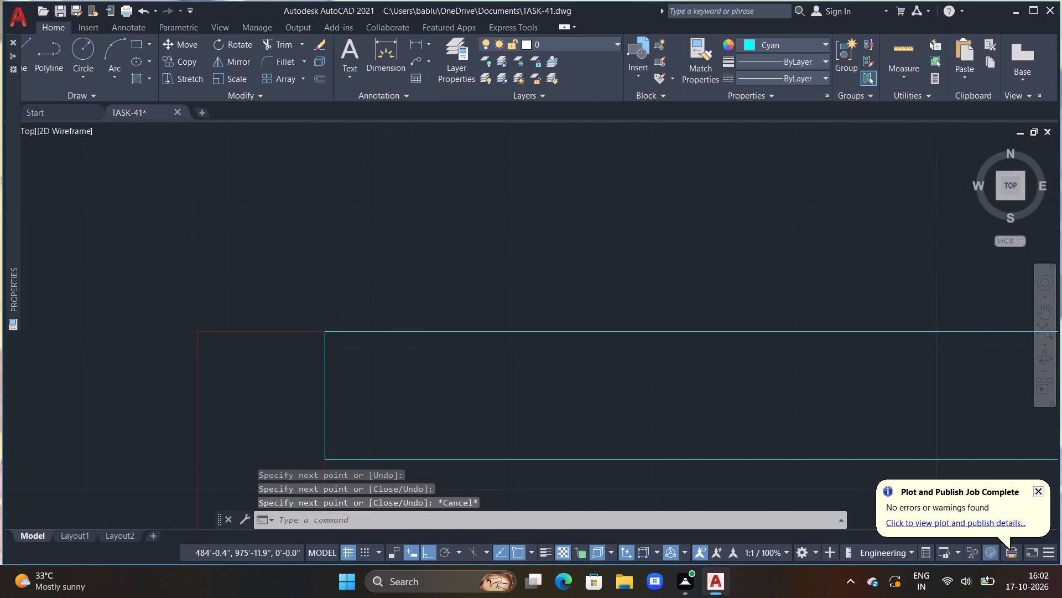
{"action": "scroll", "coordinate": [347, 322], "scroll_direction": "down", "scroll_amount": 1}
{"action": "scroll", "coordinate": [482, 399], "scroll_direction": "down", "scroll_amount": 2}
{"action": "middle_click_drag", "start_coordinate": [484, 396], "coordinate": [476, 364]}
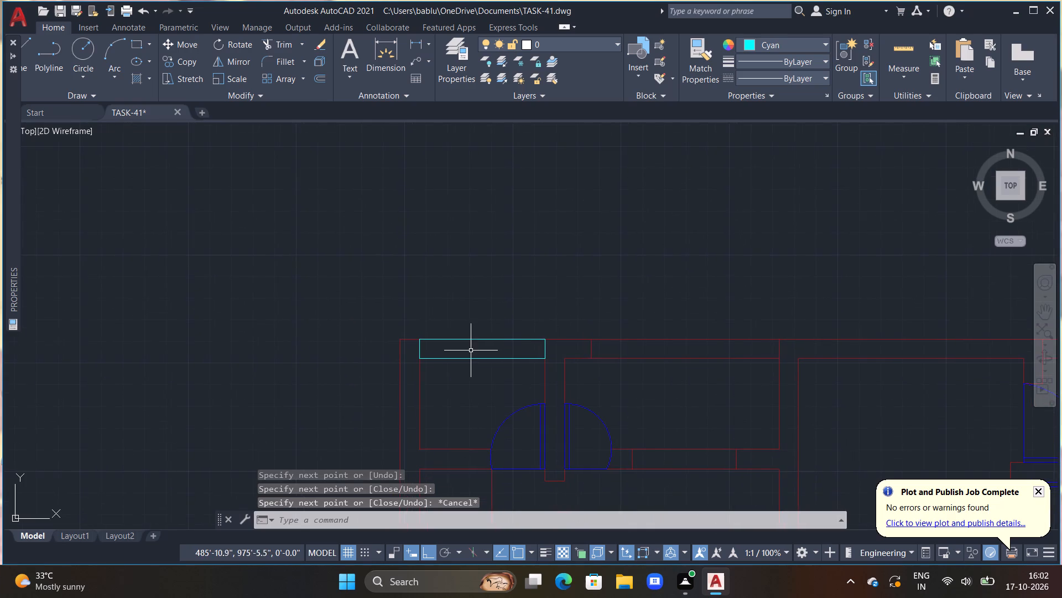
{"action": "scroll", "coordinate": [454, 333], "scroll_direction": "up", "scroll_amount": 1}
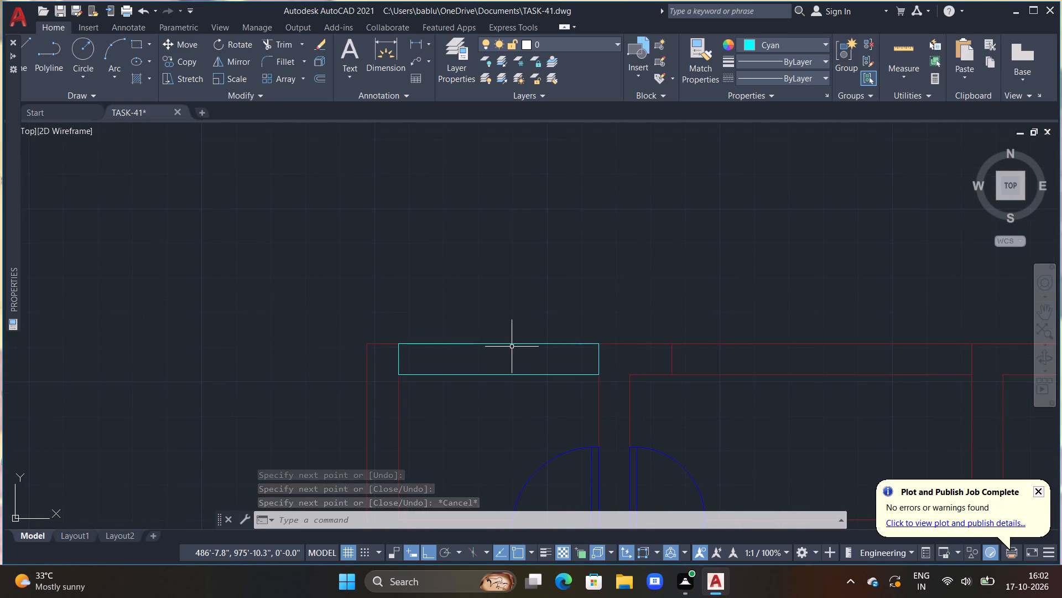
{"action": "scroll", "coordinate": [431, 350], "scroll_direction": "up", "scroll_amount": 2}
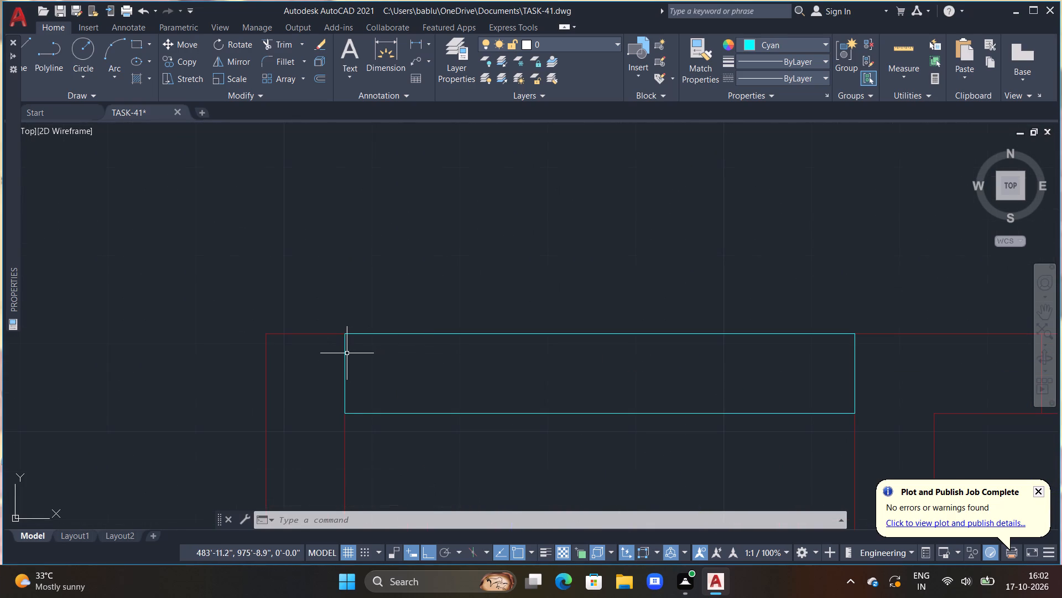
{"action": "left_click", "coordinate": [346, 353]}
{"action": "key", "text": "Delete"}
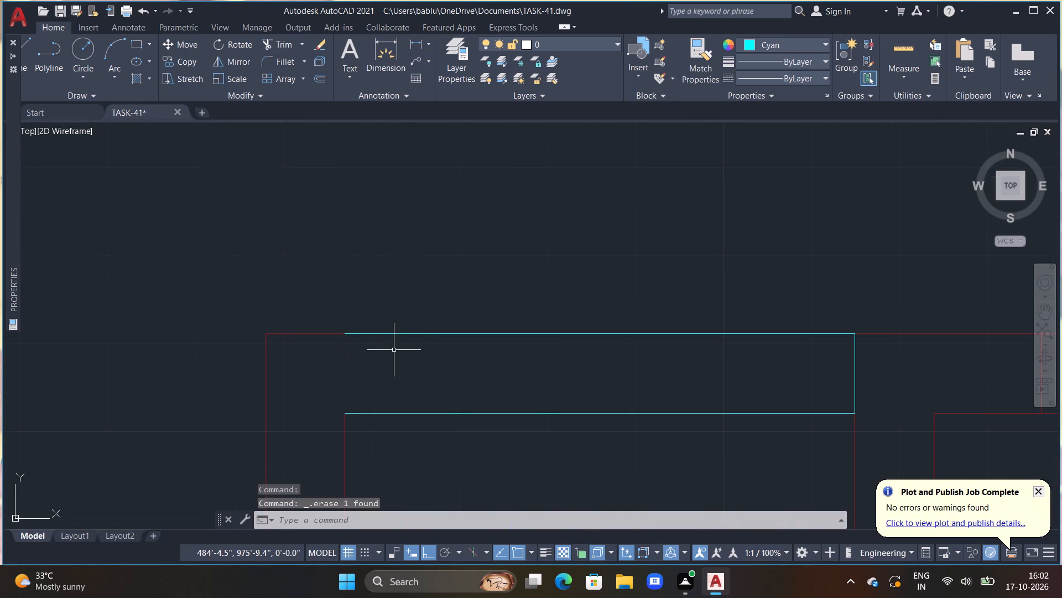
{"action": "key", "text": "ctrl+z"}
Draw a closed cyan window outline about 7'-3" long in the top outer wall, above the room beside the top left room.
{"action": "scroll", "coordinate": [430, 394], "scroll_direction": "down", "scroll_amount": 3}
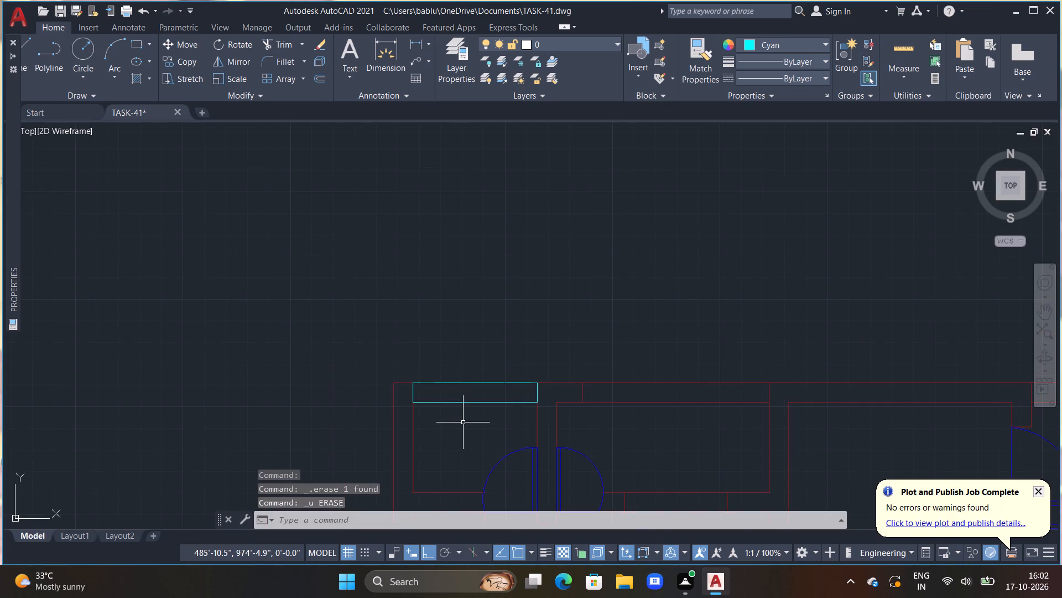
{"action": "scroll", "coordinate": [465, 428], "scroll_direction": "down", "scroll_amount": 1}
{"action": "middle_click_drag", "start_coordinate": [465, 426], "coordinate": [455, 362]}
{"action": "scroll", "coordinate": [491, 350], "scroll_direction": "up", "scroll_amount": 1}
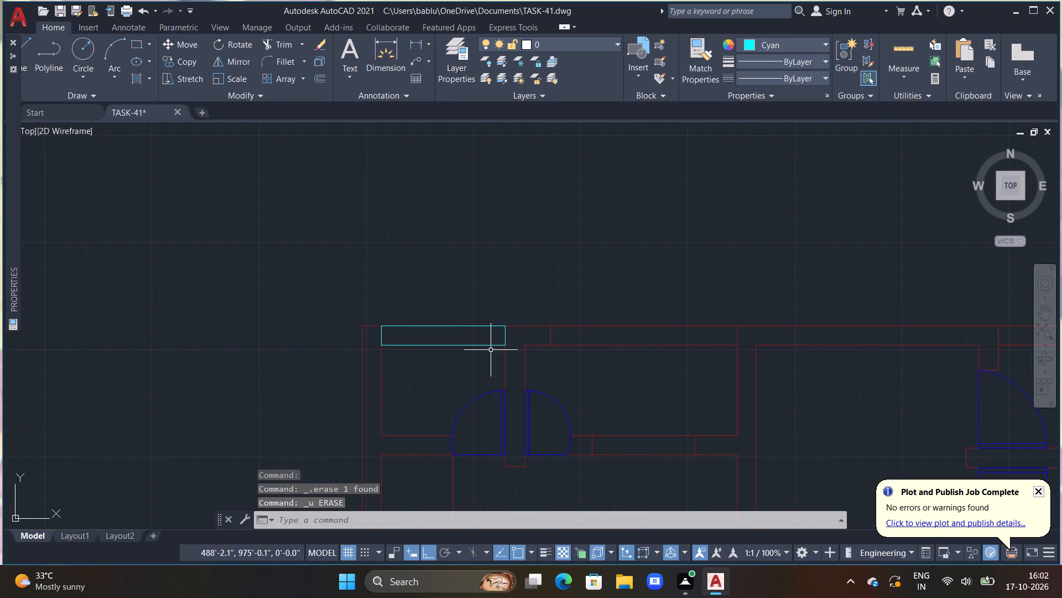
{"action": "scroll", "coordinate": [491, 350], "scroll_direction": "up", "scroll_amount": 1}
{"action": "scroll", "coordinate": [585, 341], "scroll_direction": "down", "scroll_amount": 1}
{"action": "middle_click_drag", "start_coordinate": [586, 342], "coordinate": [582, 343]}
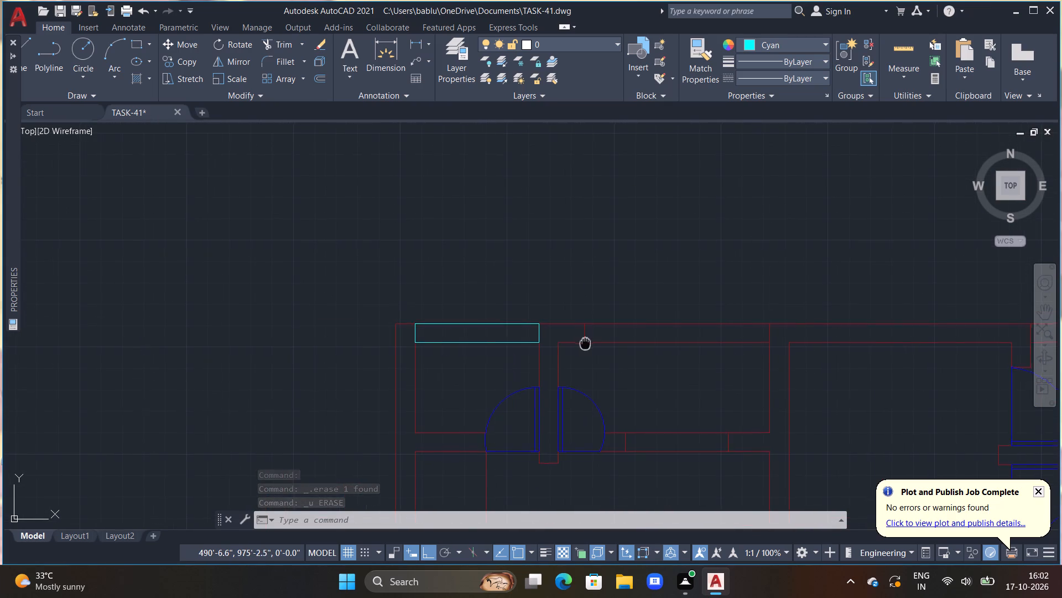
{"action": "middle_click_drag", "start_coordinate": [582, 343], "coordinate": [504, 344]}
{"action": "scroll", "coordinate": [537, 325], "scroll_direction": "up", "scroll_amount": 1}
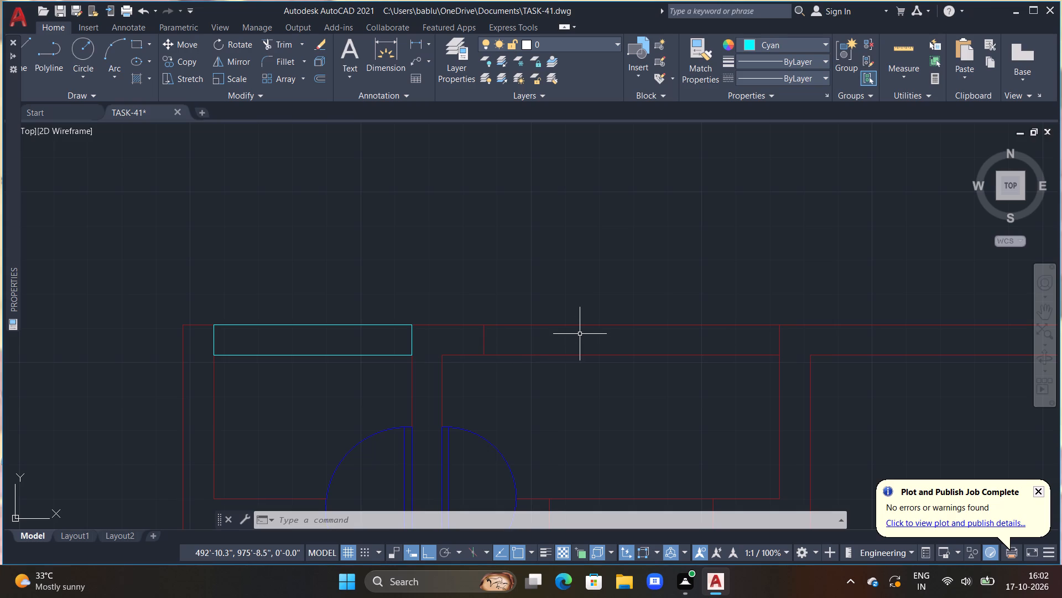
{"action": "key", "text": "l"}
{"action": "key", "text": "space"}
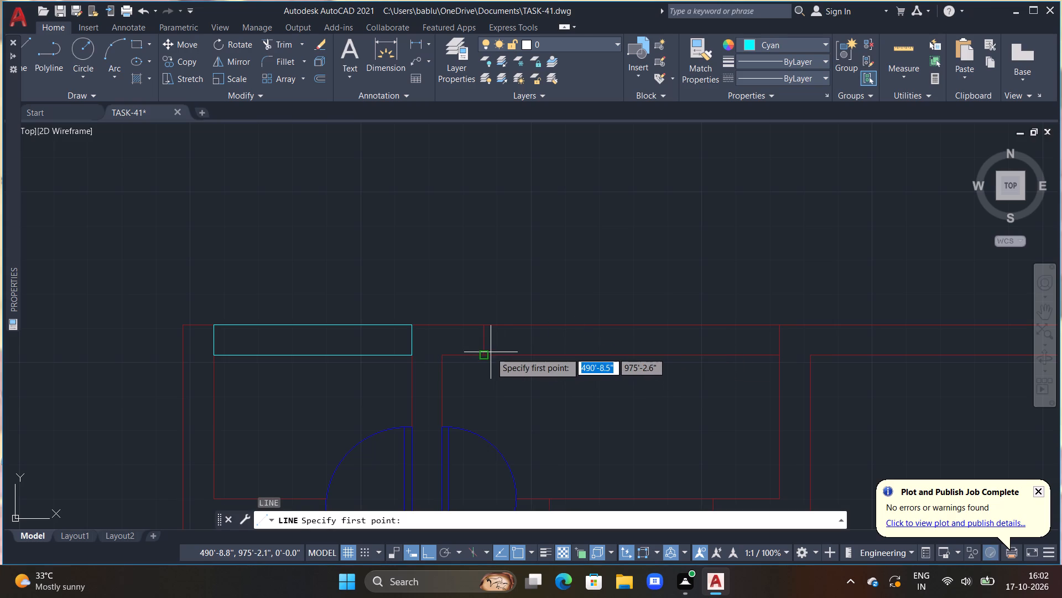
{"action": "left_click", "coordinate": [484, 353]}
{"action": "left_click_drag", "start_coordinate": [482, 327], "coordinate": [488, 327]}
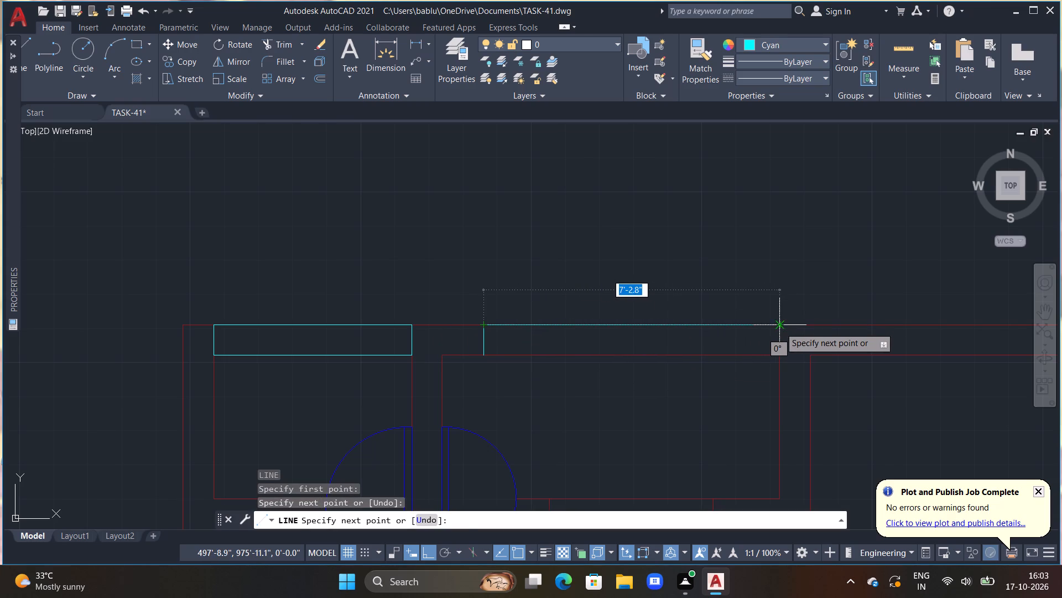
{"action": "left_click_drag", "start_coordinate": [780, 327], "coordinate": [777, 349]}
{"action": "left_click", "coordinate": [777, 359]}
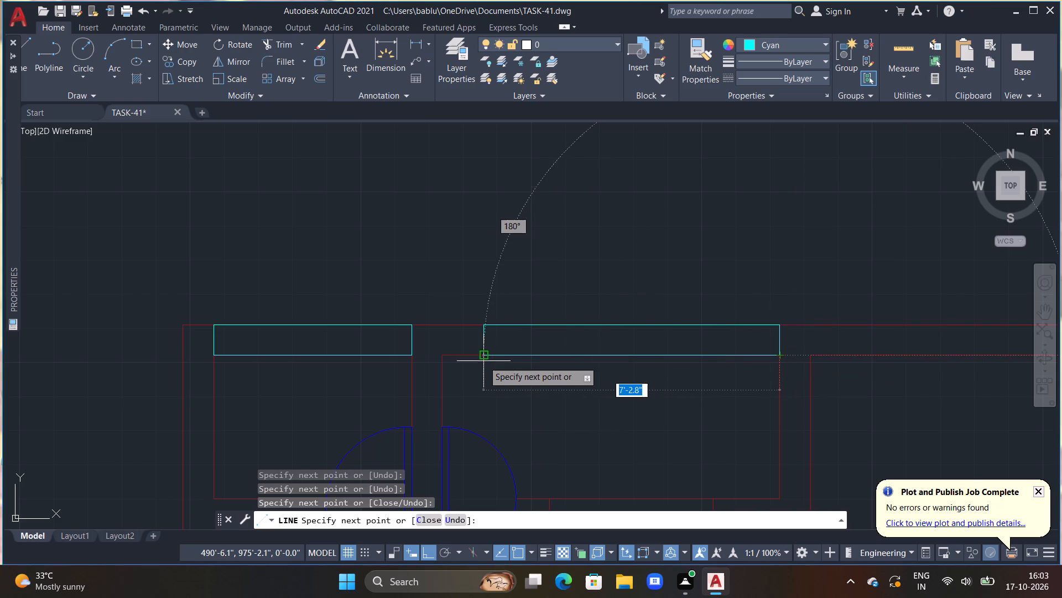
{"action": "left_click", "coordinate": [482, 359]}
{"action": "key", "text": "Escape"}
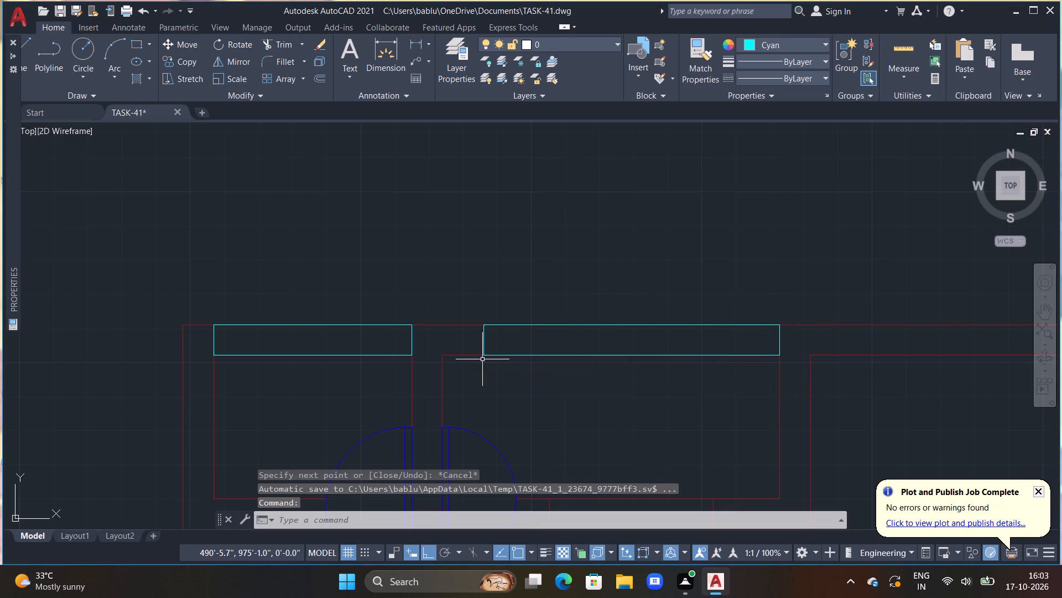
Offset the 7'-3" window outline's upper line inward by 3" twice to make two inner pane lines.
{"action": "type", "text": "OFF 3\""}
{"action": "key", "text": "Return"}
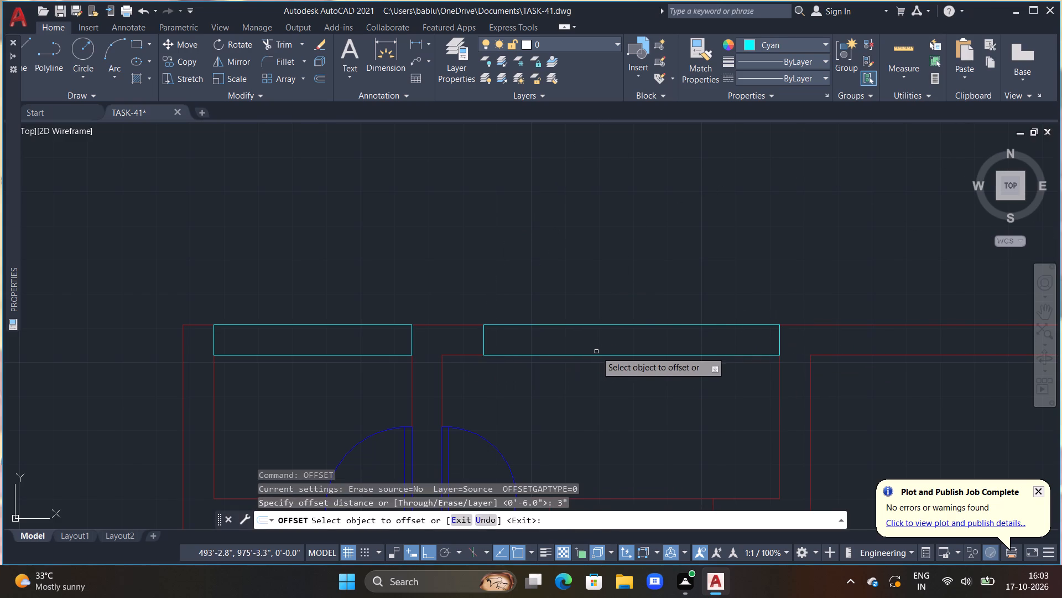
{"action": "left_click", "coordinate": [602, 326]}
{"action": "left_click", "coordinate": [601, 341]}
{"action": "left_click", "coordinate": [601, 335]}
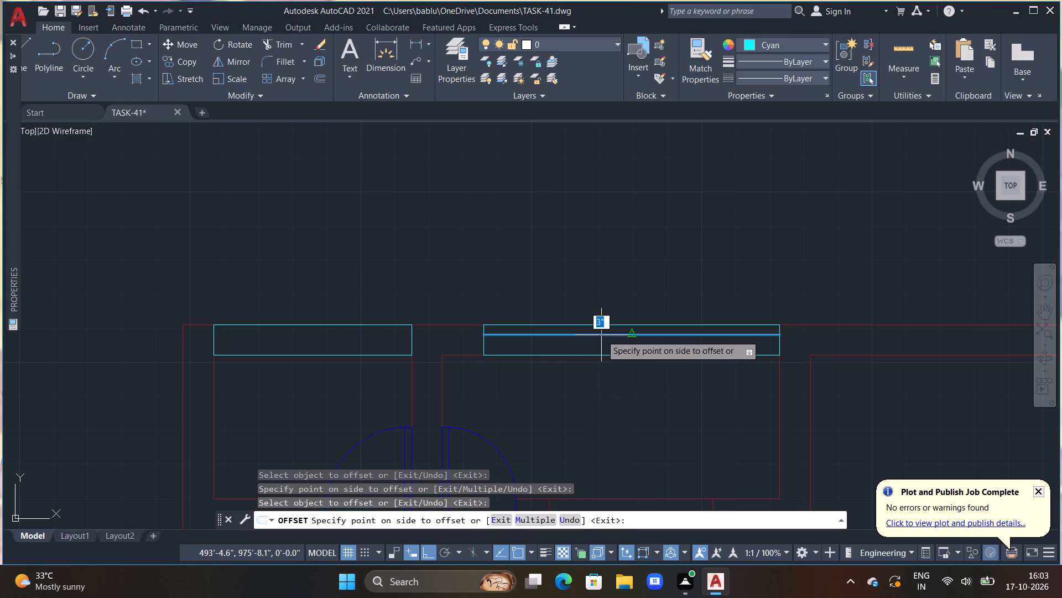
{"action": "left_click", "coordinate": [600, 372]}
{"action": "key", "text": "Escape"}
Draw a closed cyan window outline about 2'-10" long in the top left room's lower wall, from the outer wall to the door arc.
{"action": "scroll", "coordinate": [599, 385], "scroll_direction": "down", "scroll_amount": 1}
{"action": "middle_click_drag", "start_coordinate": [607, 398], "coordinate": [608, 345]}
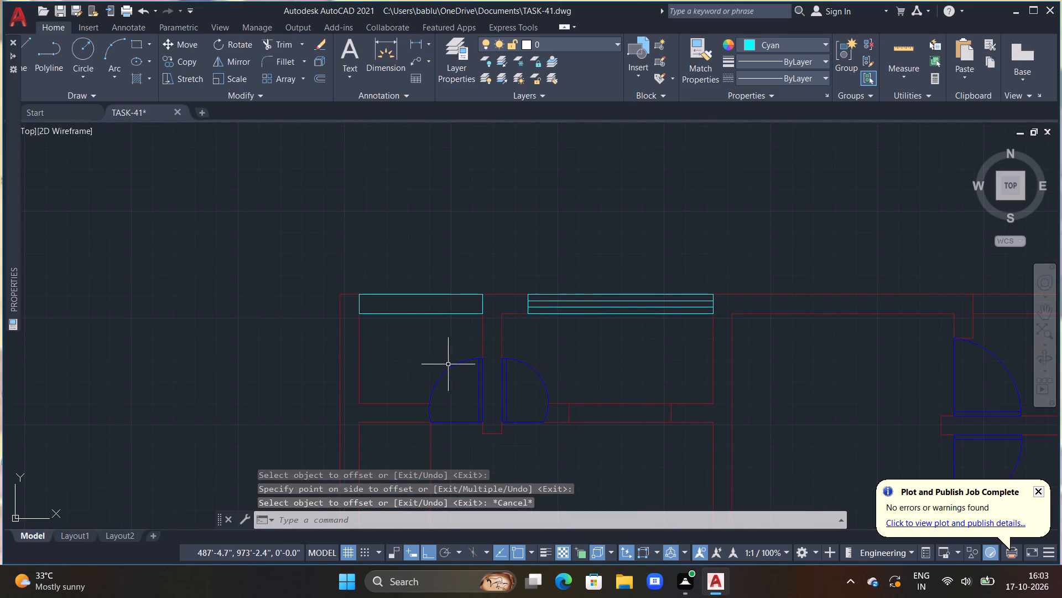
{"action": "middle_click_drag", "start_coordinate": [450, 363], "coordinate": [483, 299]}
{"action": "key", "text": "Escape"}
{"action": "key", "text": "Escape"}
{"action": "scroll", "coordinate": [439, 307], "scroll_direction": "up", "scroll_amount": 2}
{"action": "middle_click_drag", "start_coordinate": [431, 316], "coordinate": [498, 249]}
{"action": "scroll", "coordinate": [498, 251], "scroll_direction": "up", "scroll_amount": 1}
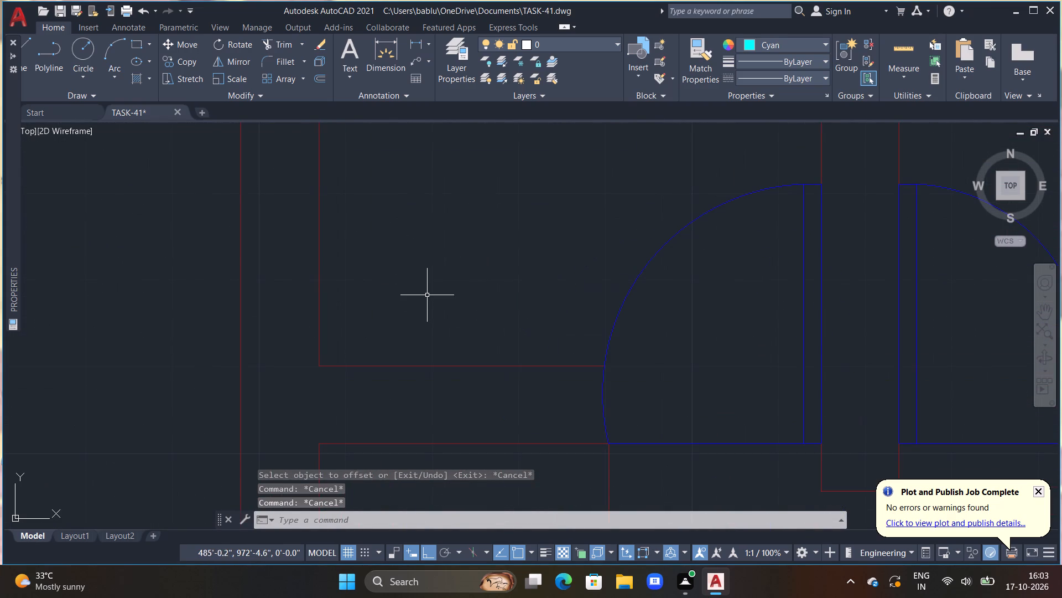
{"action": "key", "text": "l"}
{"action": "key", "text": "space"}
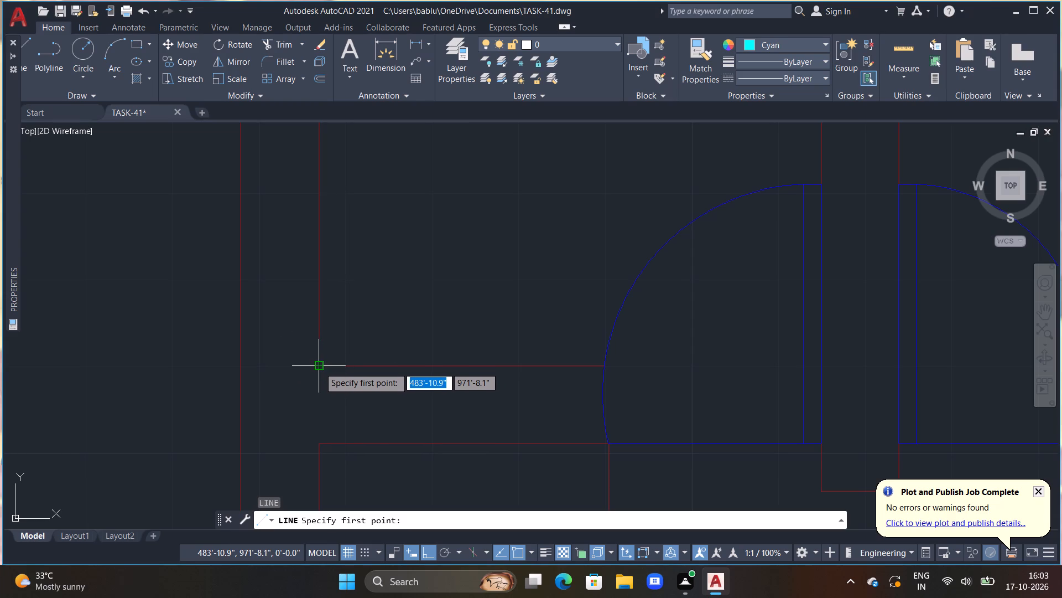
{"action": "left_click", "coordinate": [319, 367]}
{"action": "left_click", "coordinate": [317, 443]}
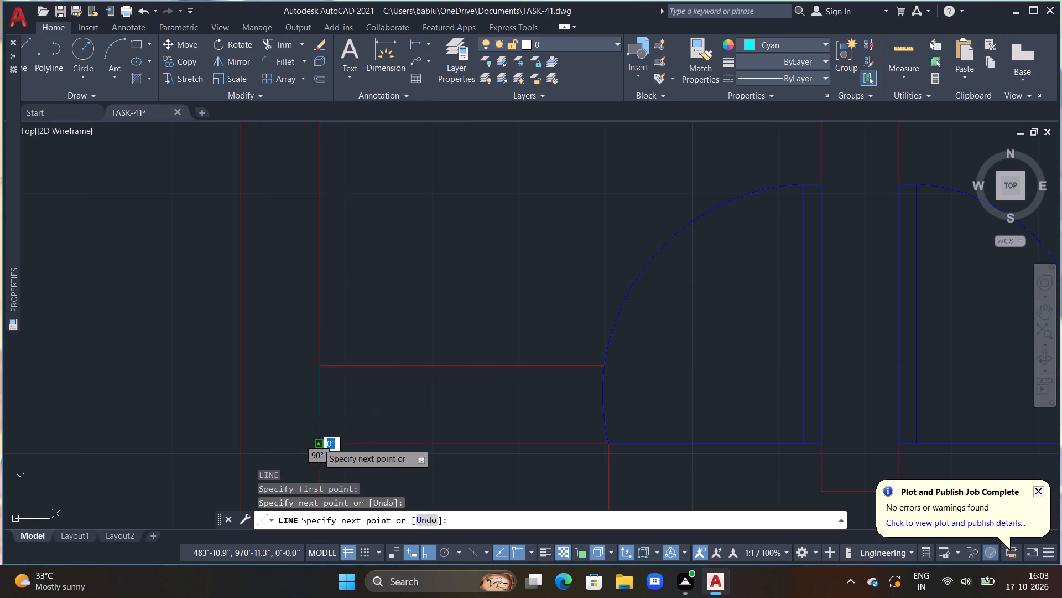
{"action": "left_click", "coordinate": [610, 450]}
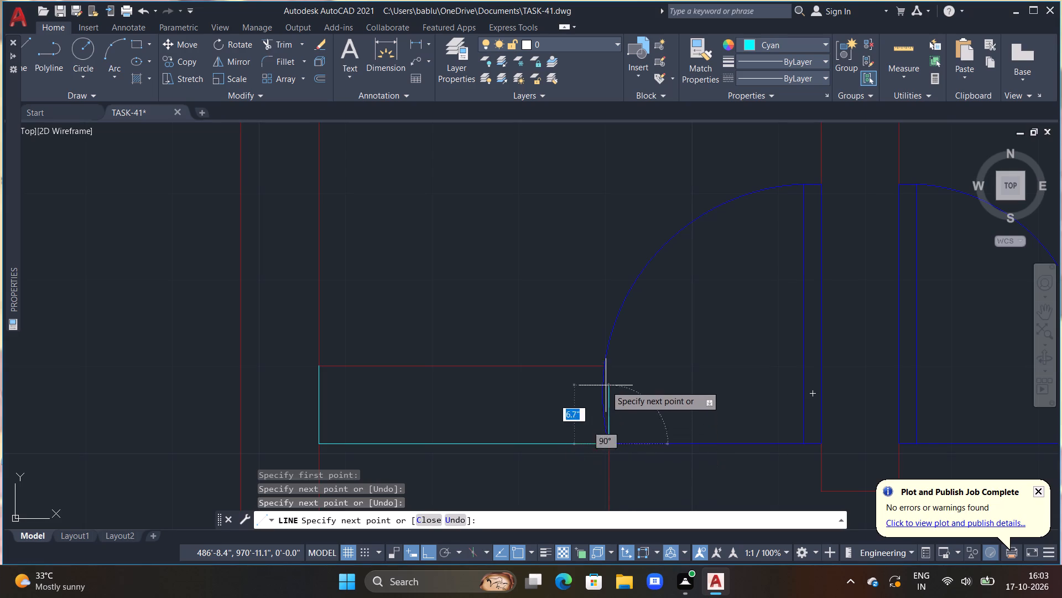
{"action": "left_click", "coordinate": [607, 365]}
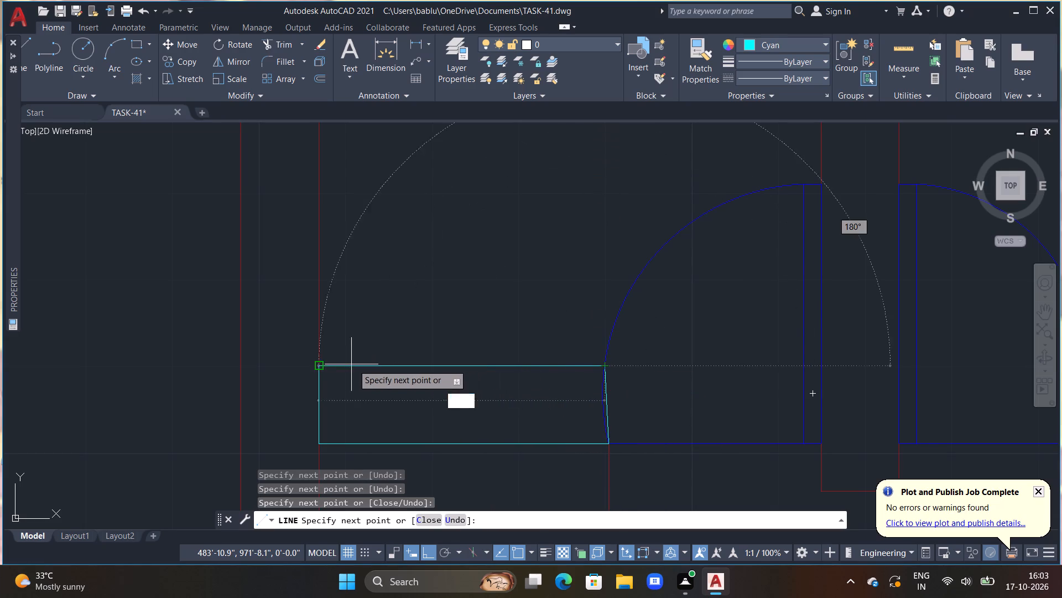
{"action": "left_click", "coordinate": [319, 369]}
{"action": "key", "text": "Escape"}
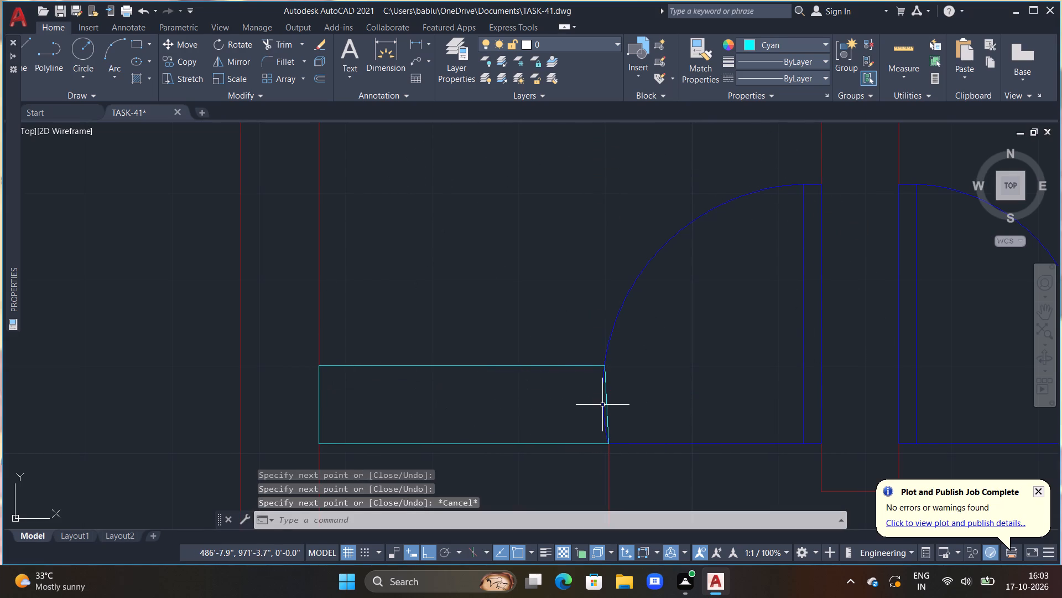
Offset the upper line of the top left room's lower window outline downward by 3" twice to make its pane lines.
{"action": "middle_click_drag", "start_coordinate": [620, 388], "coordinate": [648, 353]}
{"action": "key", "text": "Escape"}
{"action": "key", "text": "Escape"}
{"action": "type", "text": "OFF 3\""}
{"action": "key", "text": "Return"}
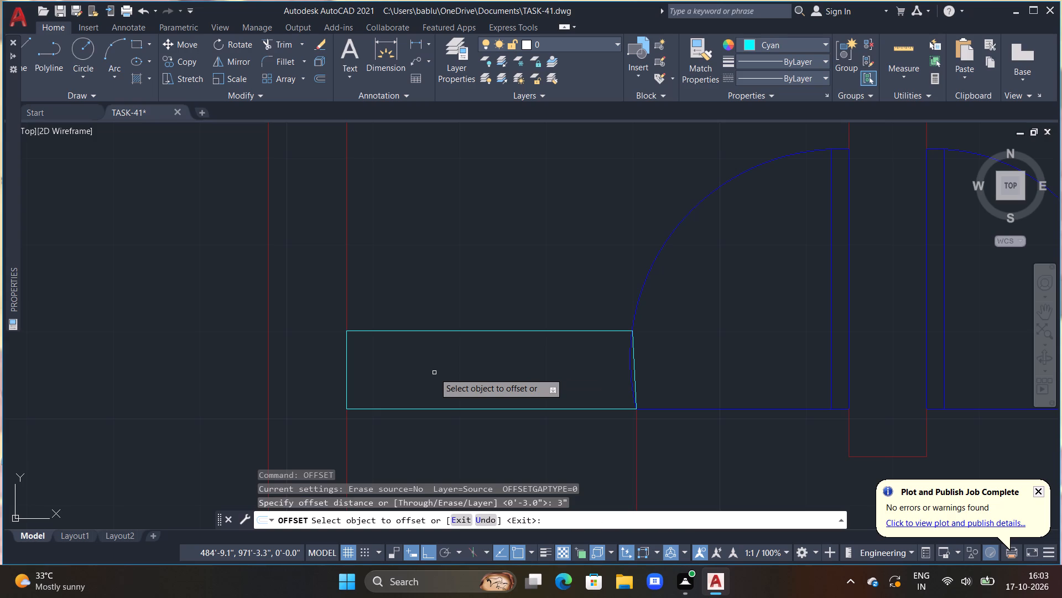
{"action": "left_click", "coordinate": [468, 328]}
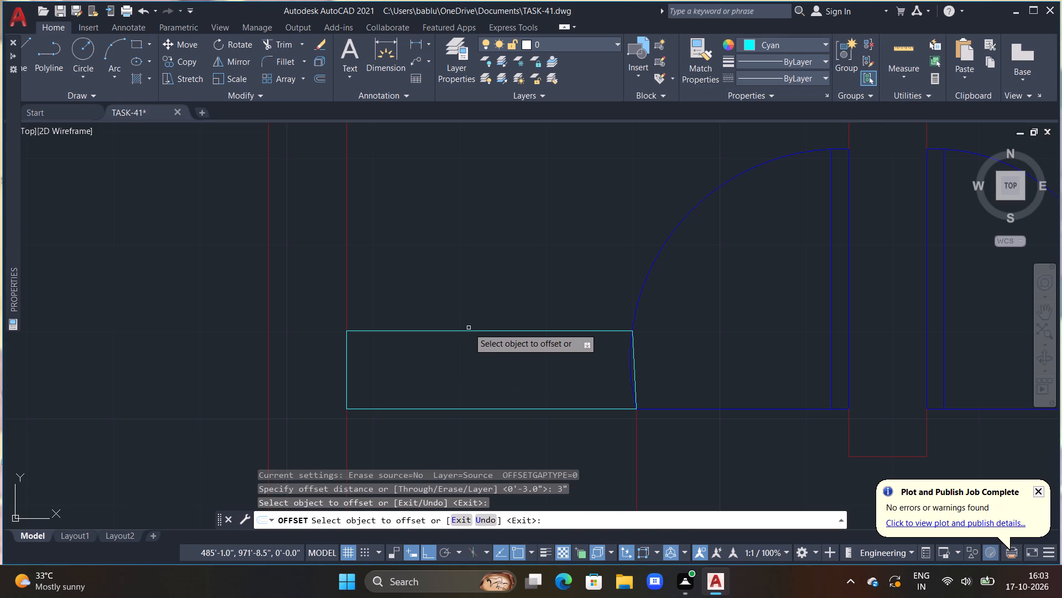
{"action": "left_click", "coordinate": [468, 330]}
{"action": "left_click", "coordinate": [473, 376]}
{"action": "left_click_drag", "start_coordinate": [475, 358], "coordinate": [475, 372]}
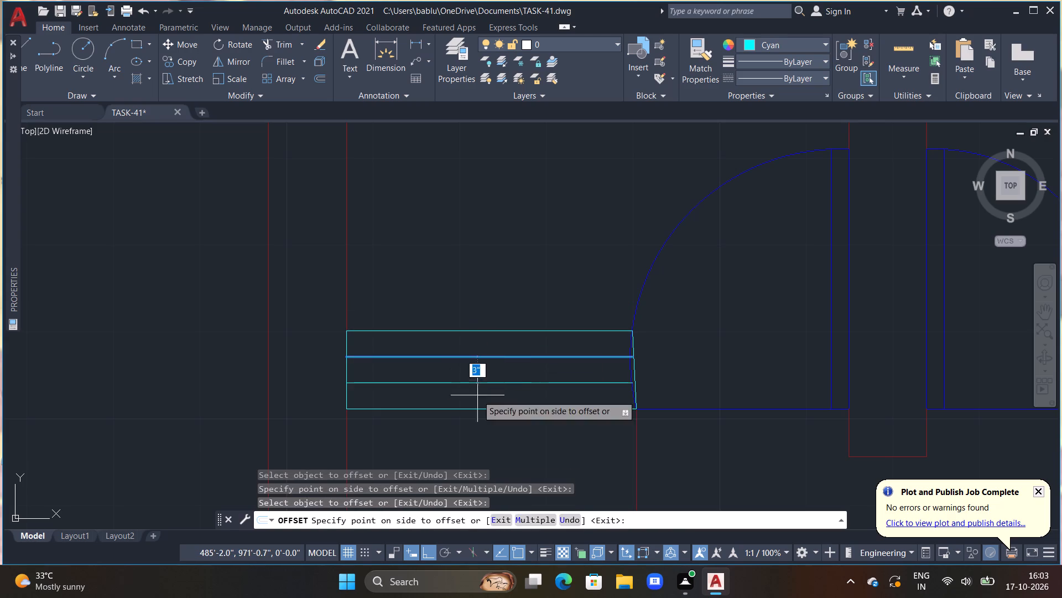
{"action": "left_click", "coordinate": [477, 395]}
{"action": "key", "text": "Escape"}
{"action": "key", "text": "Escape"}
Draw a closed cyan window outline about 4' long between the two red marks in the second top room's lower wall.
{"action": "scroll", "coordinate": [649, 415], "scroll_direction": "down", "scroll_amount": 3}
{"action": "middle_click_drag", "start_coordinate": [717, 416], "coordinate": [716, 415]}
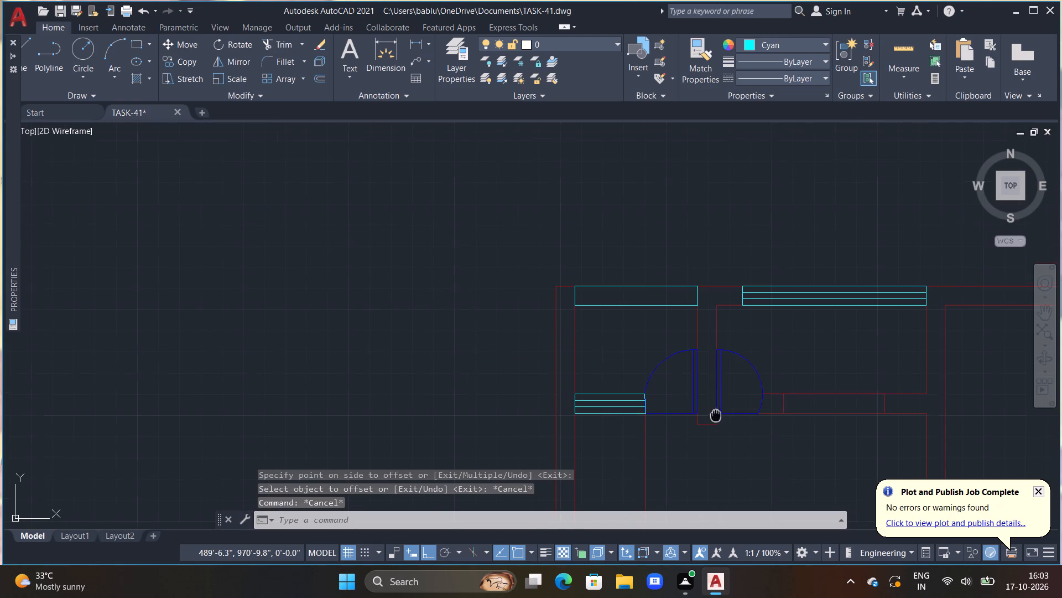
{"action": "middle_click_drag", "start_coordinate": [716, 415], "coordinate": [410, 370]}
{"action": "key", "text": "Escape"}
{"action": "key", "text": "Escape"}
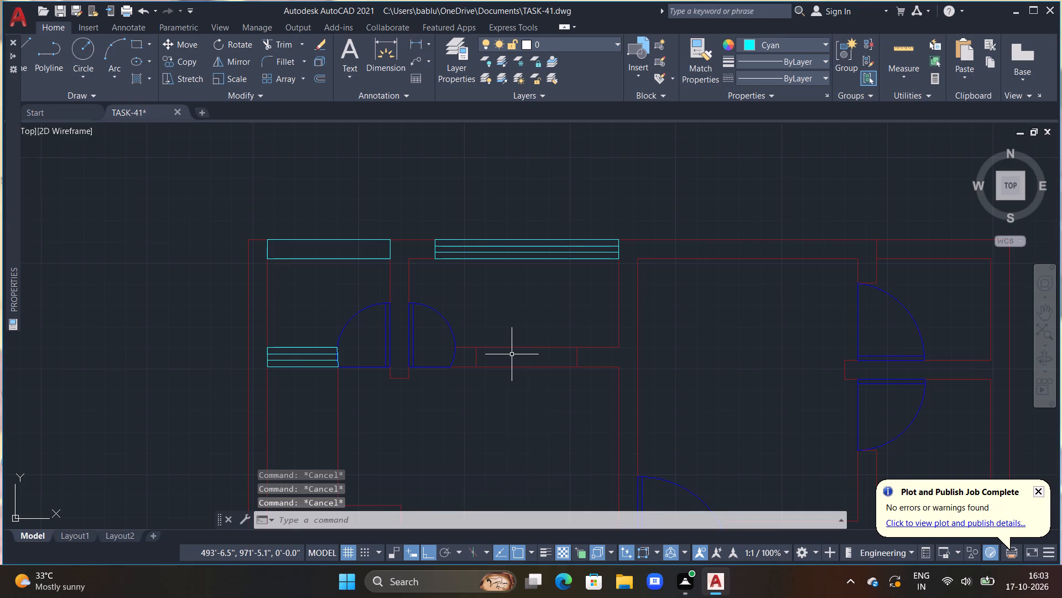
{"action": "key", "text": "l"}
{"action": "key", "text": "space"}
{"action": "scroll", "coordinate": [514, 357], "scroll_direction": "up", "scroll_amount": 1}
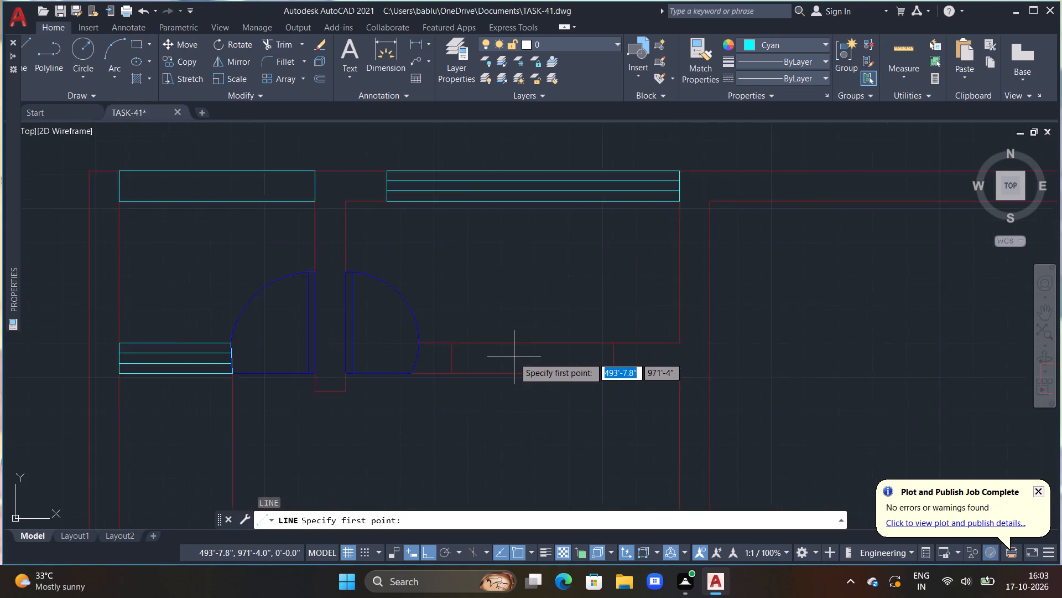
{"action": "scroll", "coordinate": [514, 357], "scroll_direction": "up", "scroll_amount": 1}
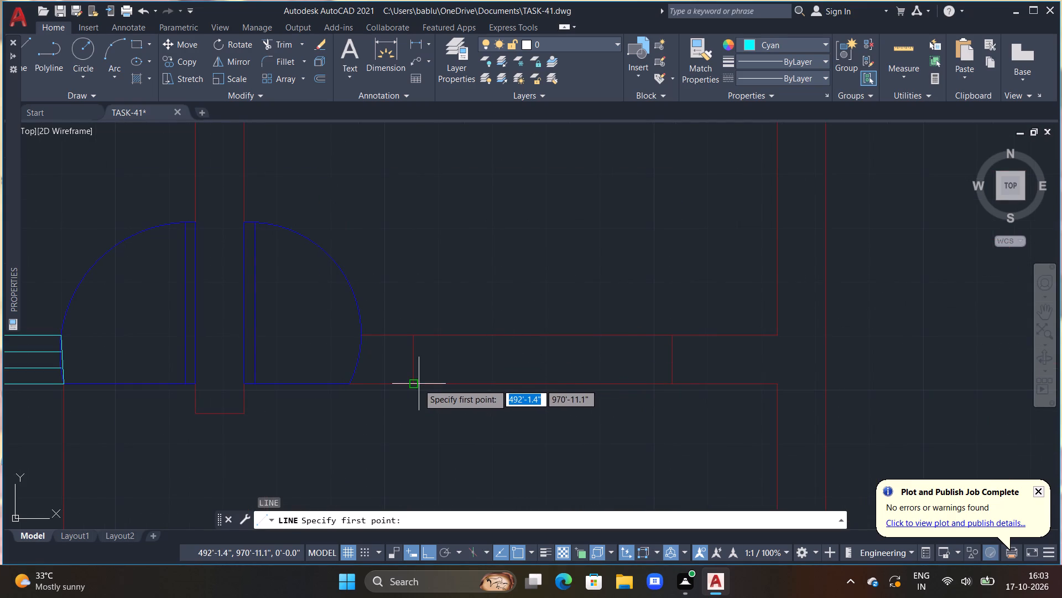
{"action": "left_click_drag", "start_coordinate": [414, 383], "coordinate": [413, 363]}
{"action": "left_click", "coordinate": [410, 333]}
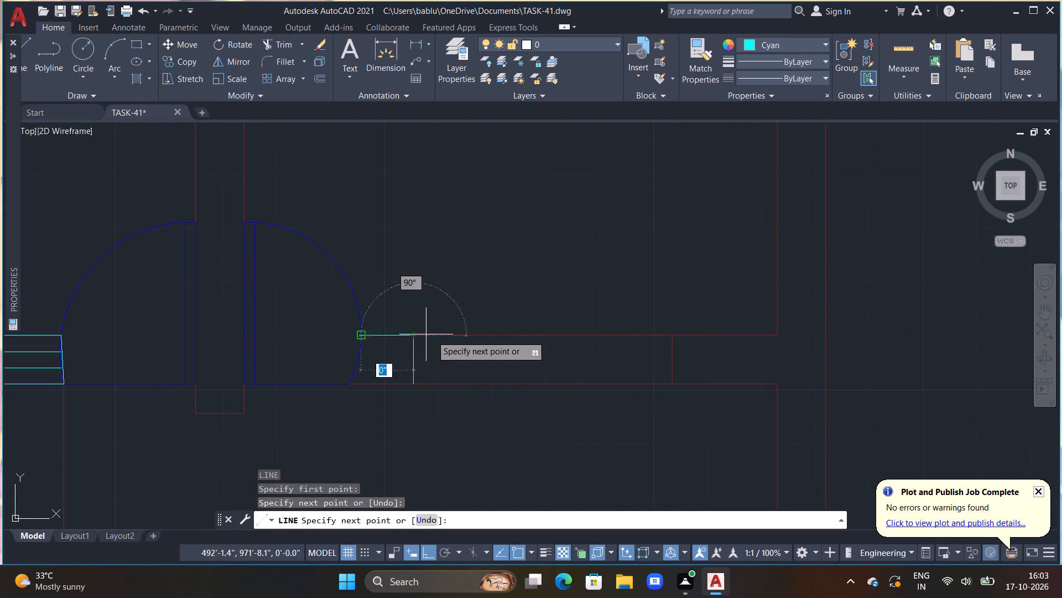
{"action": "left_click_drag", "start_coordinate": [675, 333], "coordinate": [675, 342]}
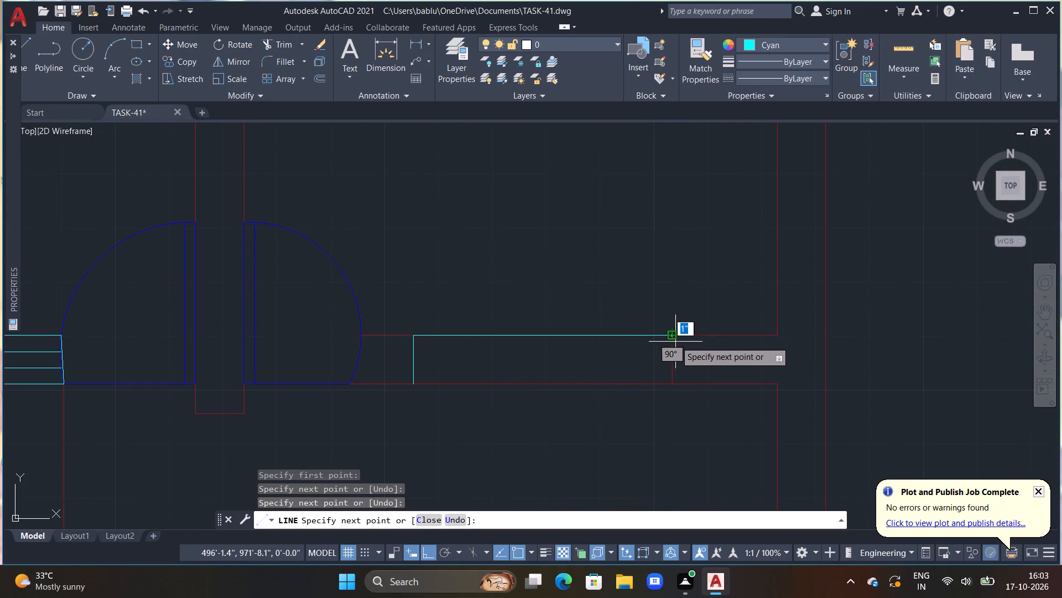
{"action": "left_click_drag", "start_coordinate": [675, 342], "coordinate": [675, 353]}
{"action": "left_click", "coordinate": [674, 384]}
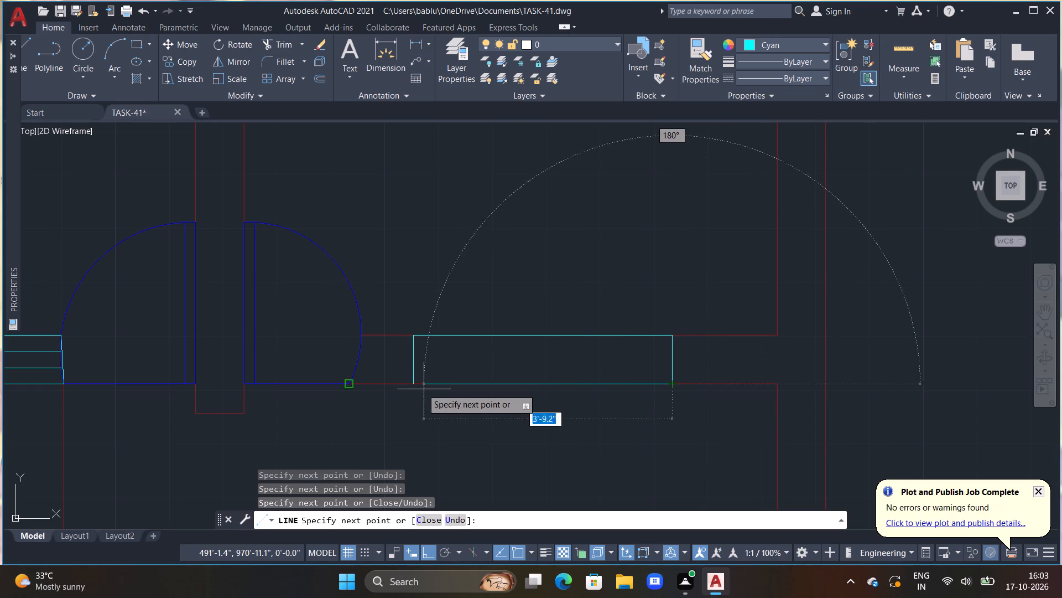
{"action": "left_click", "coordinate": [413, 386]}
{"action": "key", "text": "Escape"}
Offset the 4' window outline's upper line downward by 3" twice to make two inner pane lines.
{"action": "type", "text": "OFFF"}
{"action": "key", "text": "BackSpace"}
{"action": "key", "text": "BackSpace"}
{"action": "key", "text": "BackSpace"}
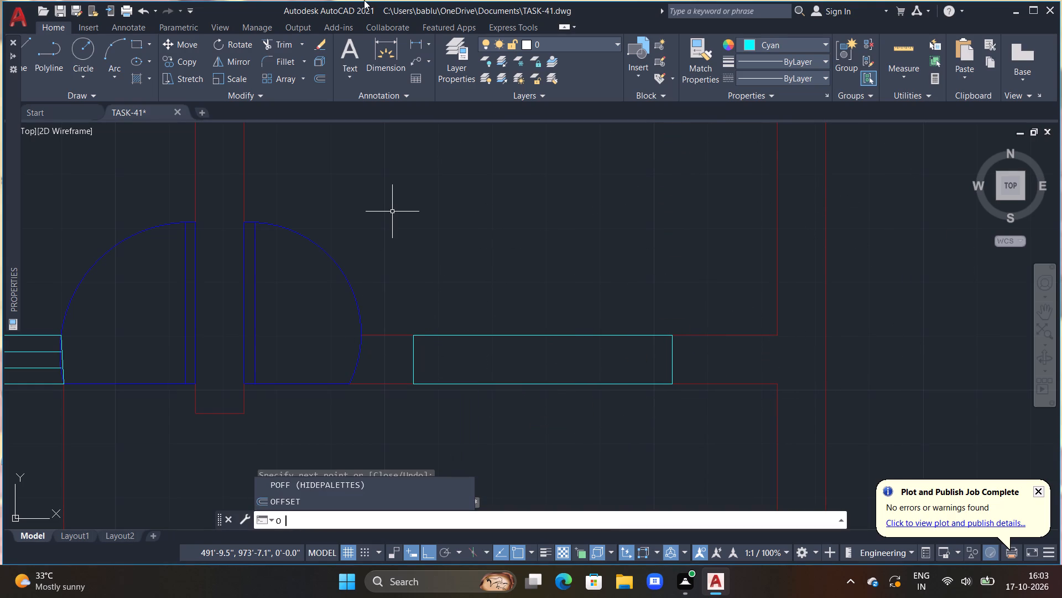
{"action": "key", "text": "BackSpace"}
{"action": "type", "text": "OFF 3\""}
{"action": "key", "text": "Return"}
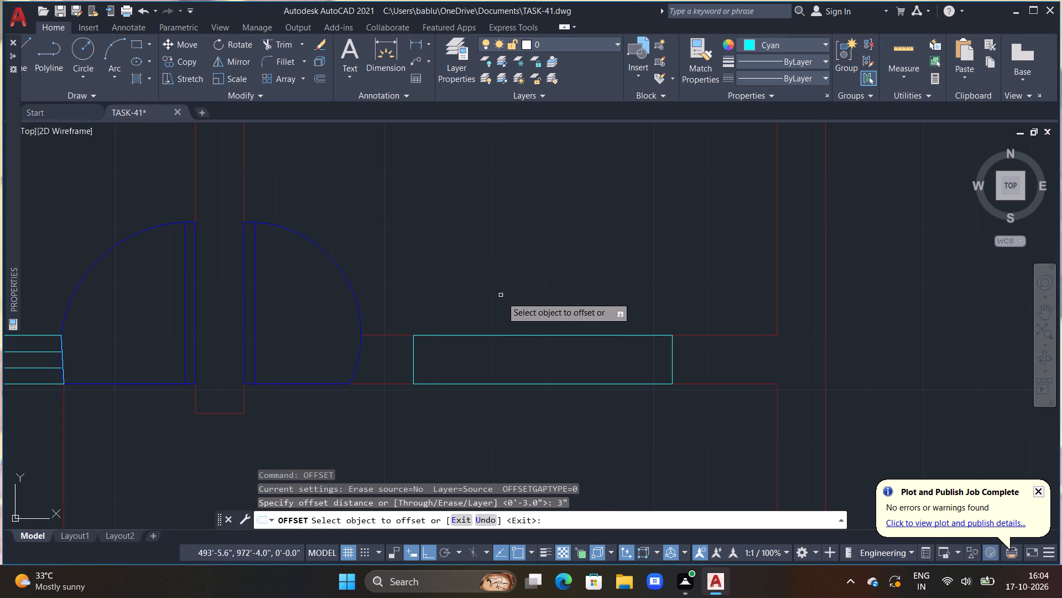
{"action": "left_click_drag", "start_coordinate": [520, 336], "coordinate": [520, 373]}
{"action": "left_click", "coordinate": [519, 386]}
{"action": "left_click", "coordinate": [523, 355]}
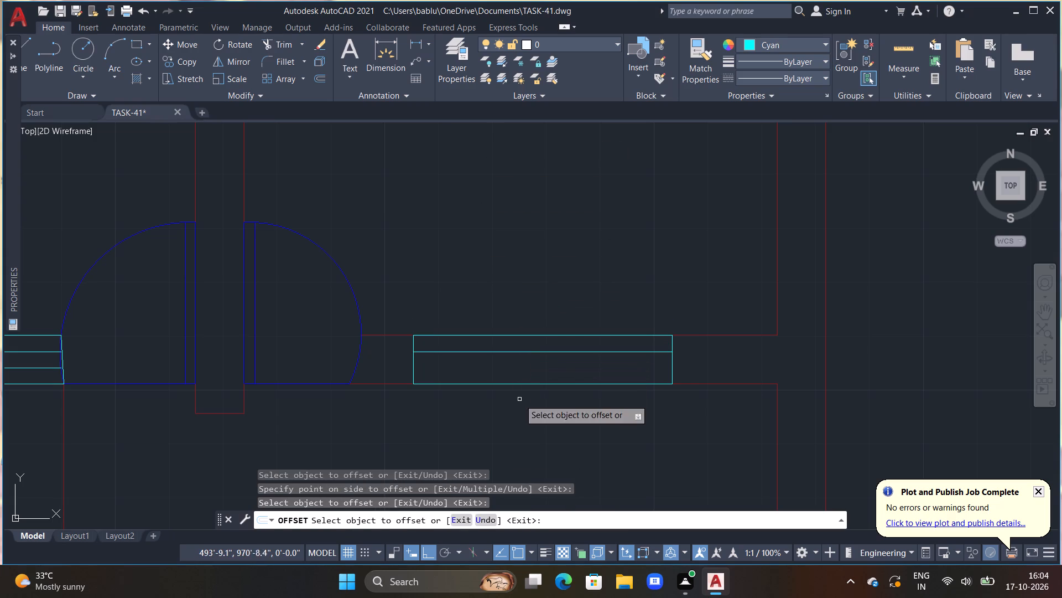
{"action": "left_click_drag", "start_coordinate": [524, 351], "coordinate": [524, 362]}
{"action": "left_click", "coordinate": [523, 370]}
{"action": "scroll", "coordinate": [523, 363], "scroll_direction": "down", "scroll_amount": 3}
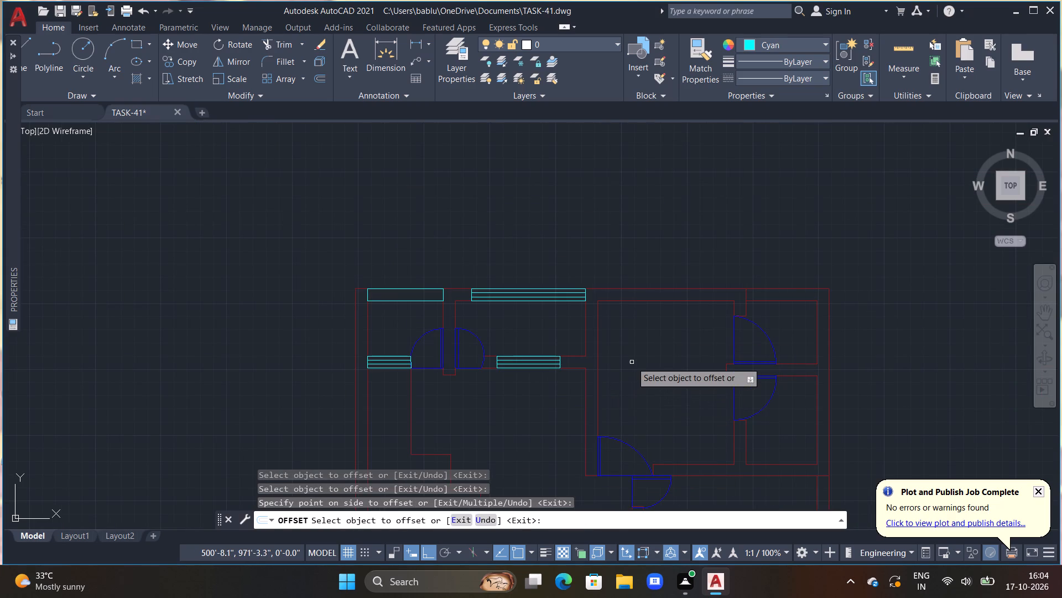
{"action": "middle_click_drag", "start_coordinate": [632, 362], "coordinate": [600, 349]}
{"action": "key", "text": "Escape"}
{"action": "key", "text": "Escape"}
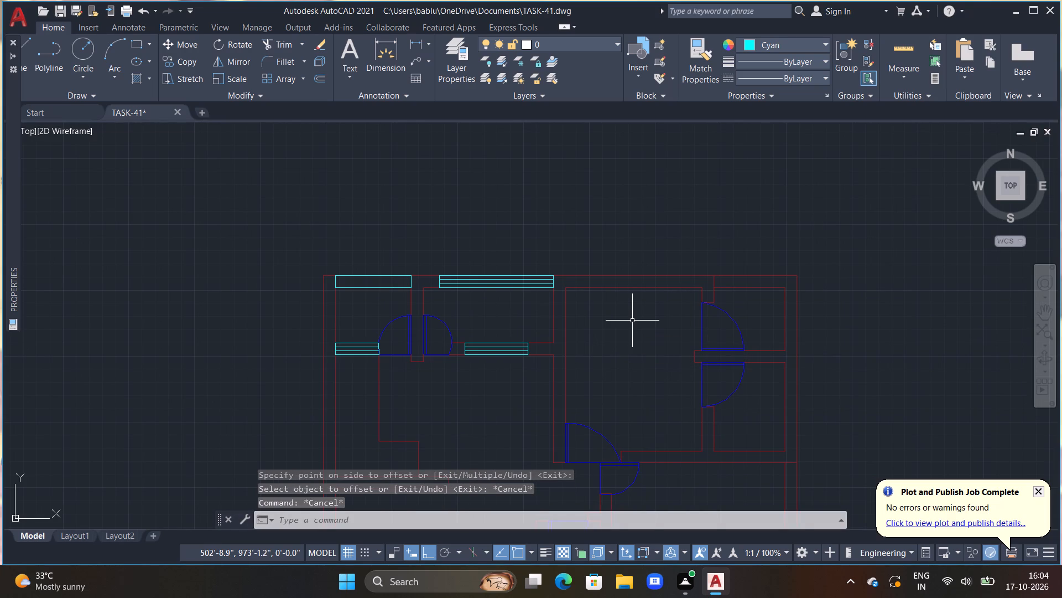
Draw a vertical cyan line about 2' long across the top outer wall above the large room with the two right-side doors.
{"action": "key", "text": "Escape"}
{"action": "type", "text": "L"}
{"action": "key", "text": "space"}
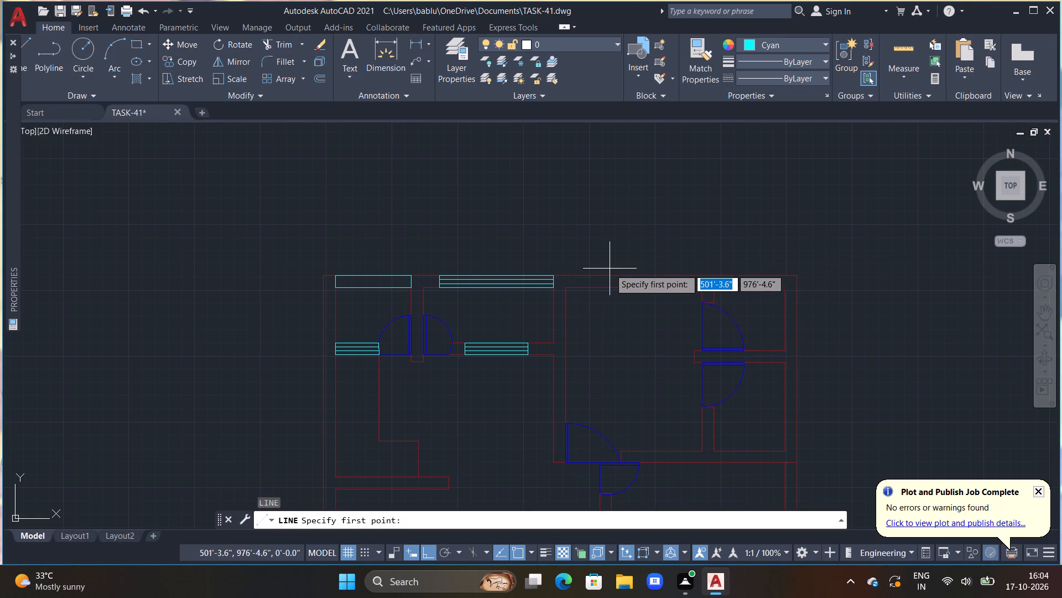
{"action": "scroll", "coordinate": [611, 270], "scroll_direction": "up", "scroll_amount": 2}
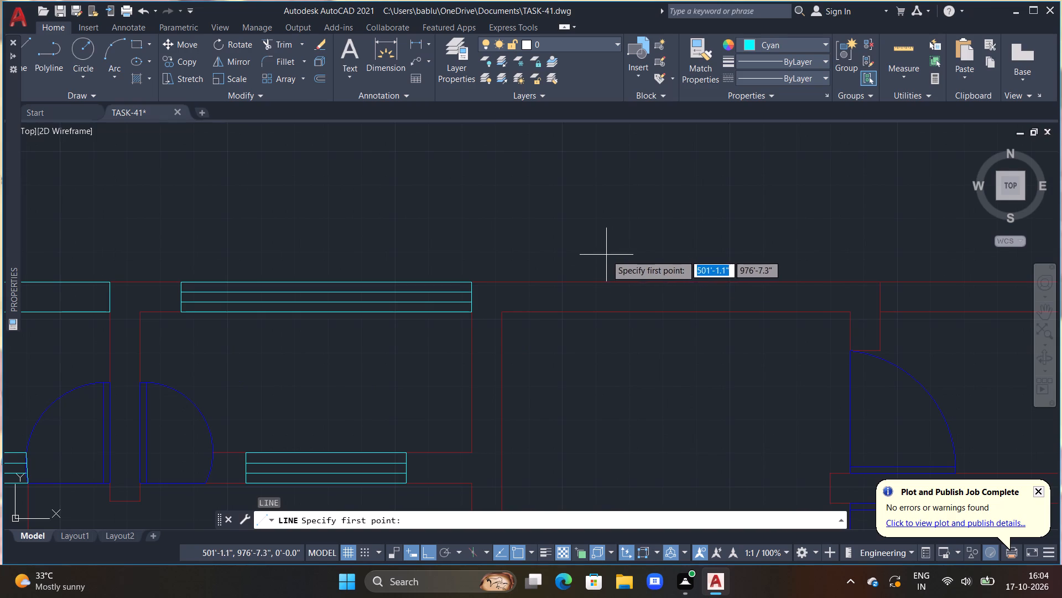
{"action": "left_click_drag", "start_coordinate": [597, 254], "coordinate": [597, 259]}
{"action": "left_click", "coordinate": [589, 333]}
{"action": "key", "text": "Escape"}
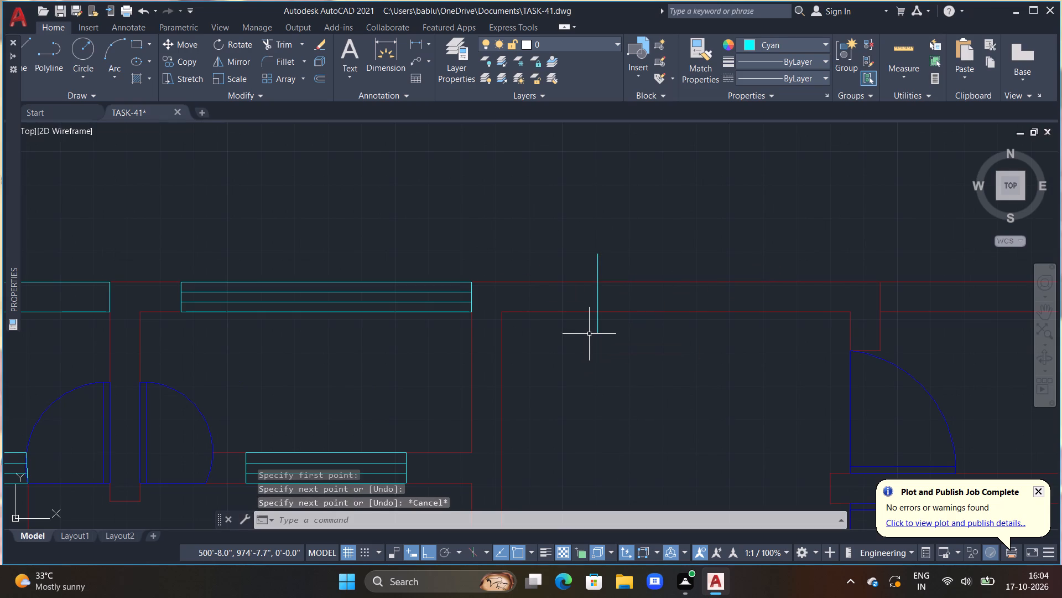
Offset the vertical cyan line across the large room's top outer wall by 4' toward the right-side doors.
{"action": "key", "text": "Escape"}
{"action": "type", "text": "OFF"}
{"action": "key", "text": "space"}
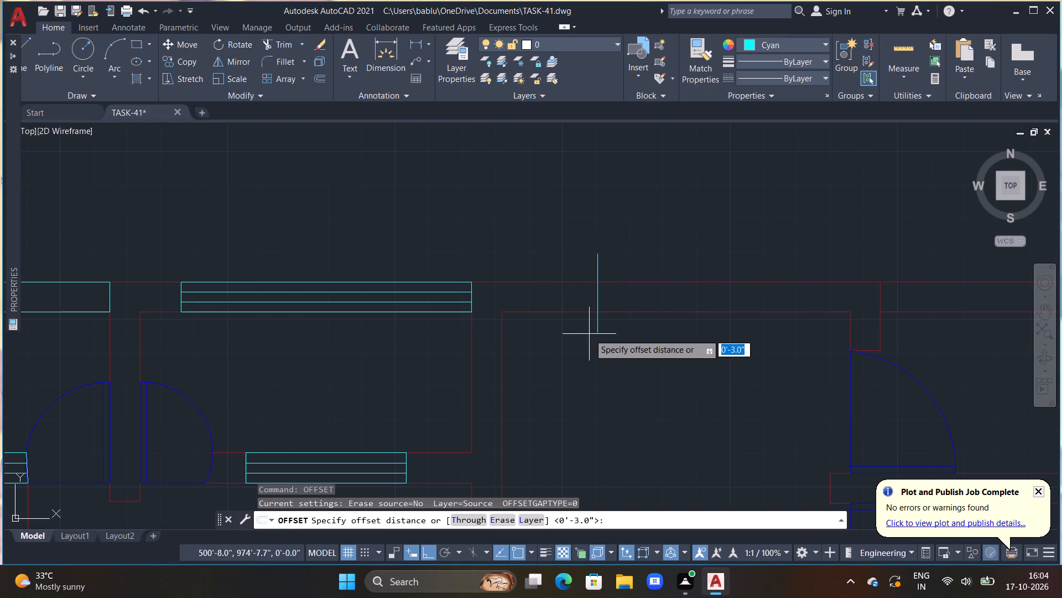
{"action": "type", "text": "5'"}
{"action": "key", "text": "Return"}
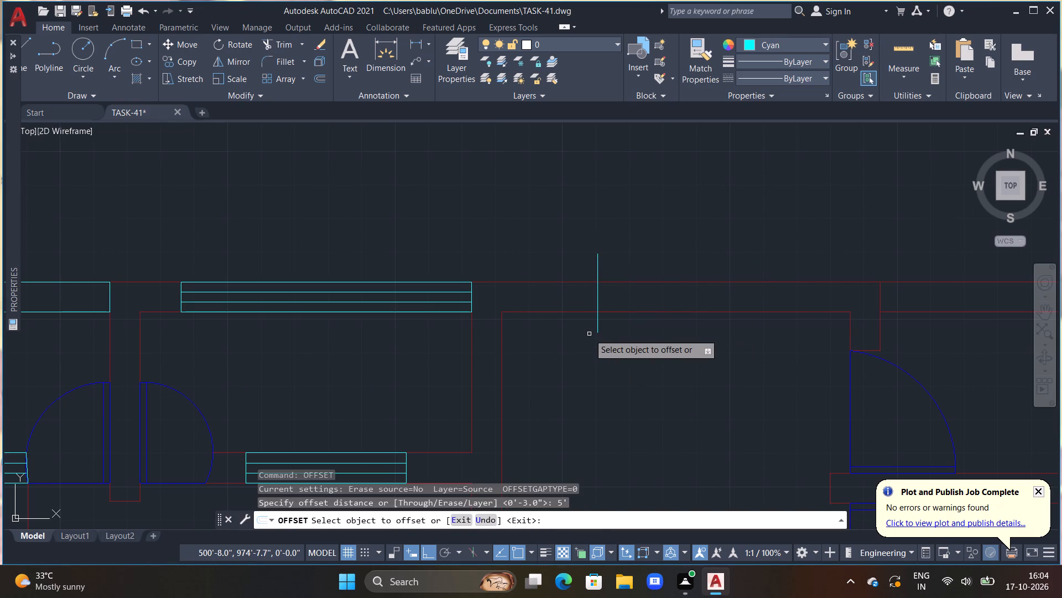
{"action": "left_click", "coordinate": [596, 320]}
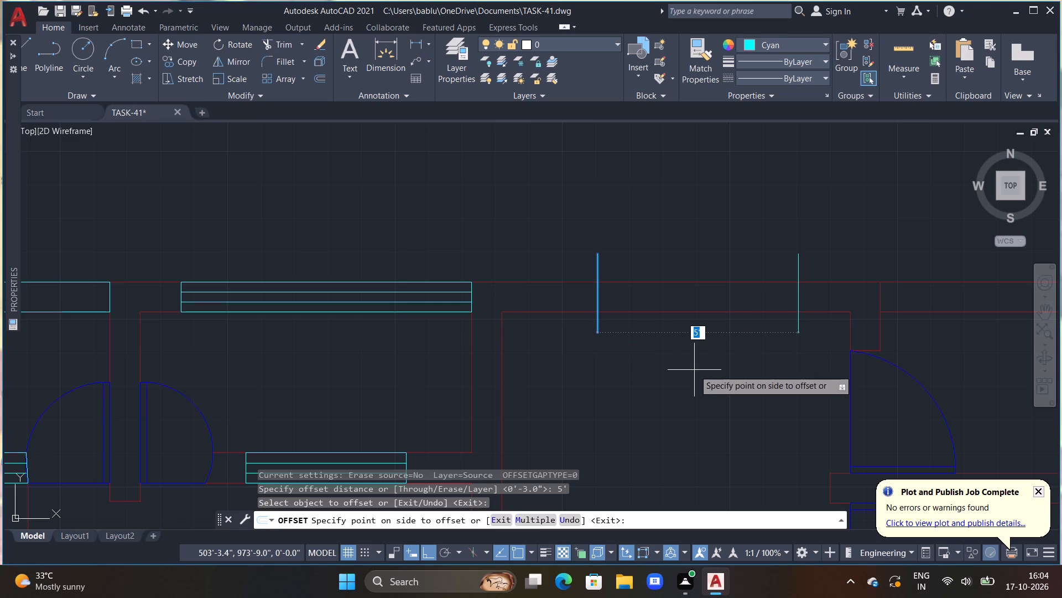
{"action": "type", "text": "4'"}
{"action": "key", "text": "Return"}
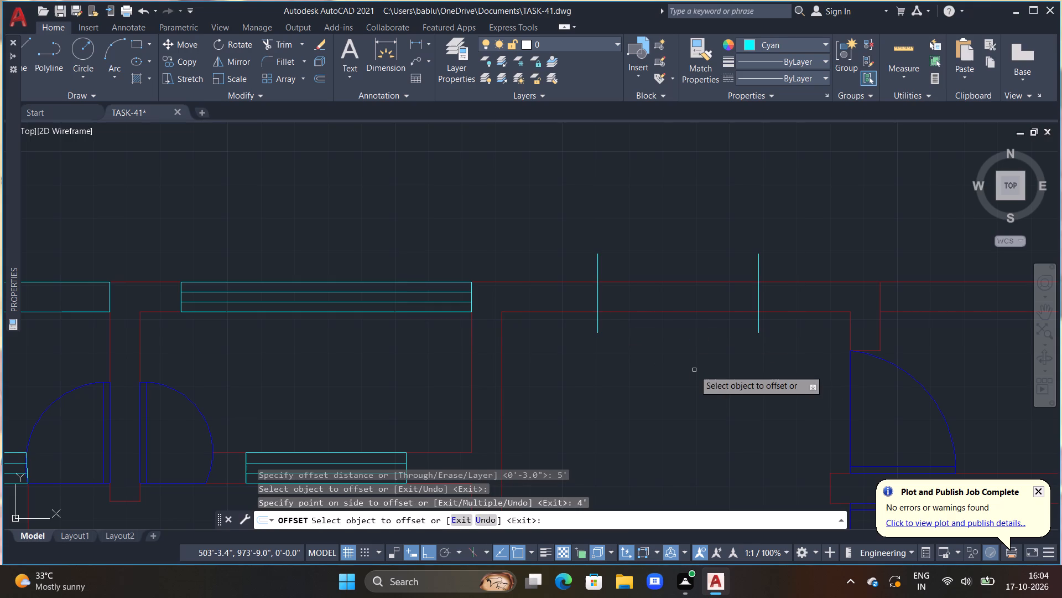
Trim both vertical cyan lines to the inner and outer faces of the large room's top wall.
{"action": "key", "text": "Escape"}
{"action": "type", "text": "TR"}
{"action": "key", "text": "space"}
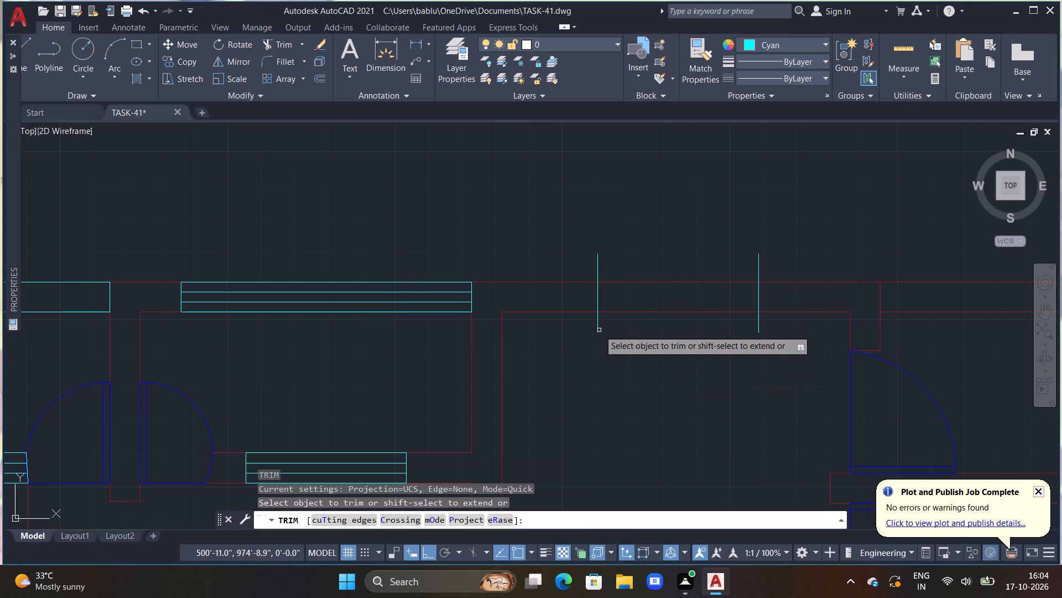
{"action": "left_click_drag", "start_coordinate": [597, 326], "coordinate": [619, 331]}
{"action": "left_click_drag", "start_coordinate": [762, 324], "coordinate": [732, 325]}
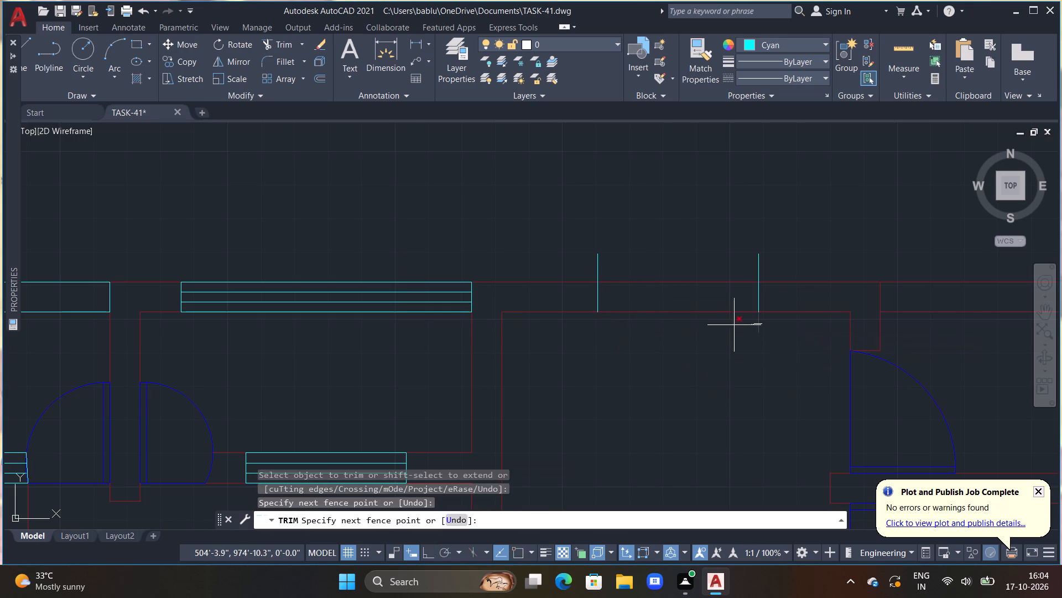
{"action": "left_click_drag", "start_coordinate": [732, 325], "coordinate": [721, 325]}
{"action": "left_click_drag", "start_coordinate": [577, 267], "coordinate": [763, 267]}
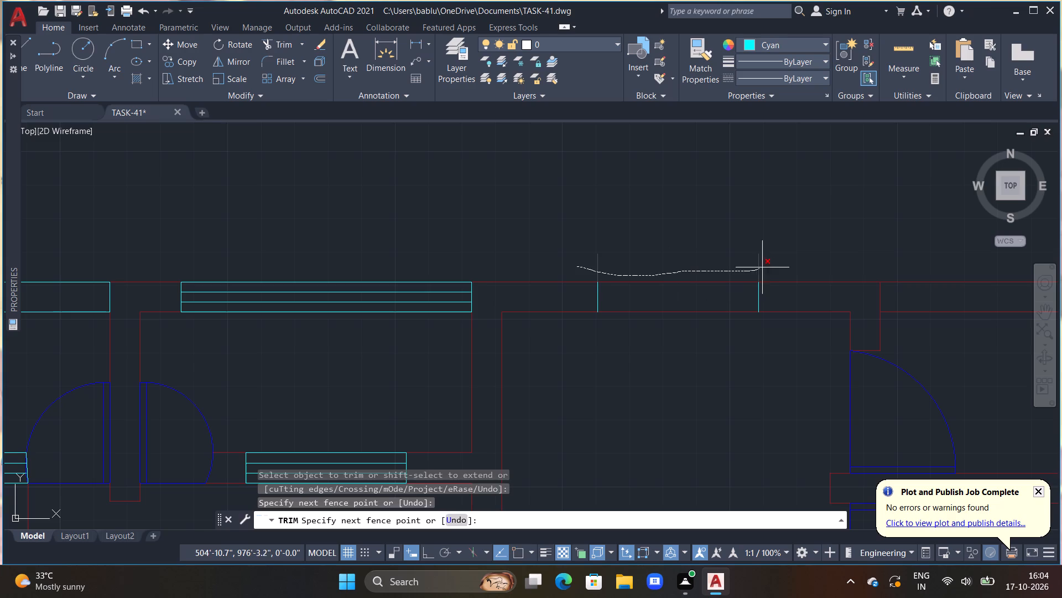
{"action": "left_click_drag", "start_coordinate": [763, 267], "coordinate": [779, 263]}
{"action": "key", "text": "Escape"}
Delete the paired inner pane lines from both lower-wall windows and from the second top room's outer-wall window.
{"action": "scroll", "coordinate": [813, 350], "scroll_direction": "down", "scroll_amount": 1}
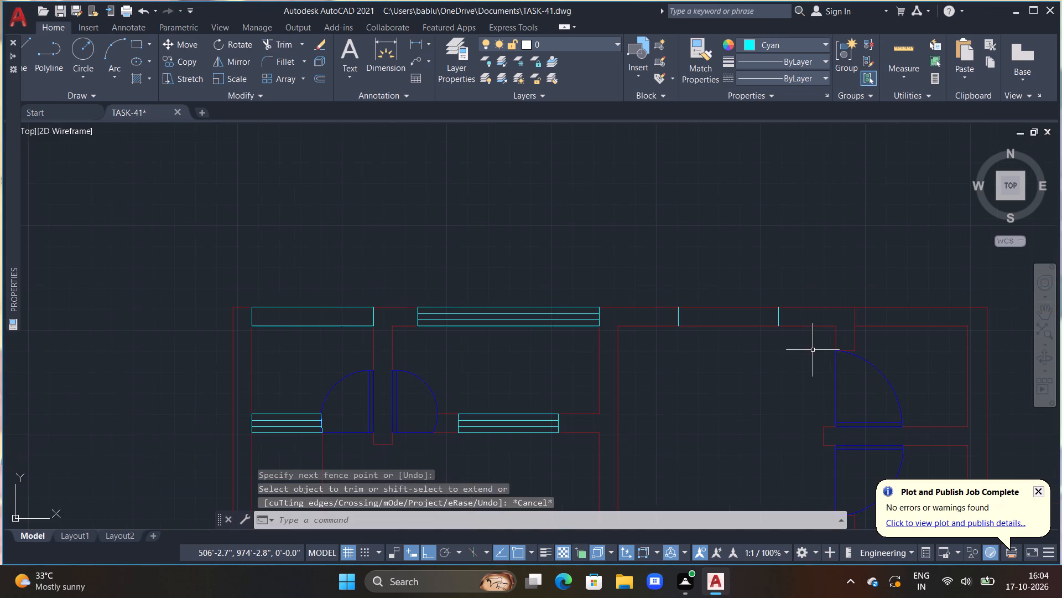
{"action": "middle_click_drag", "start_coordinate": [809, 343], "coordinate": [641, 297]}
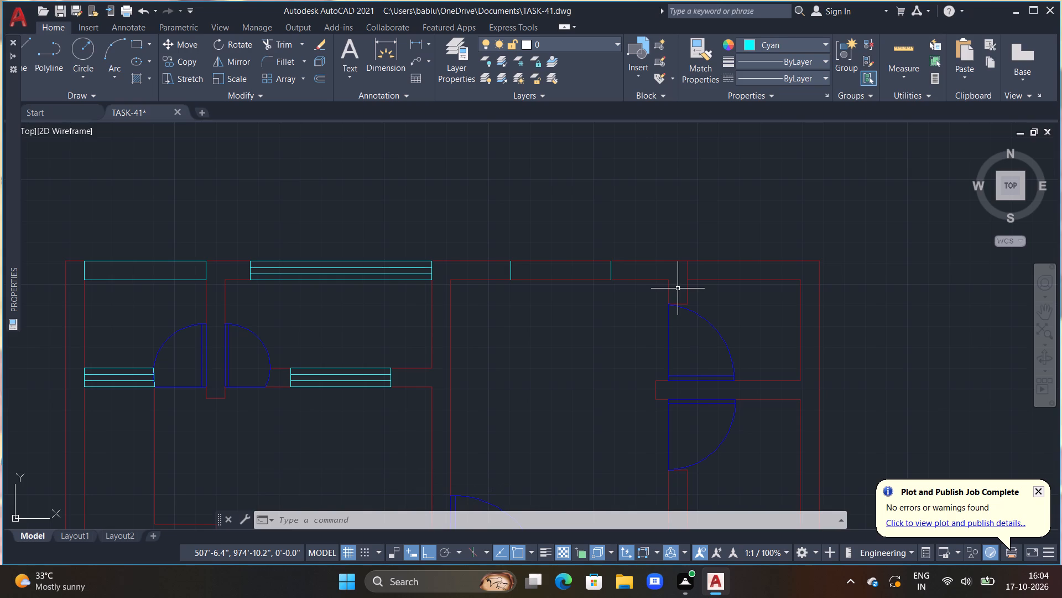
{"action": "middle_click_drag", "start_coordinate": [462, 317], "coordinate": [517, 306]}
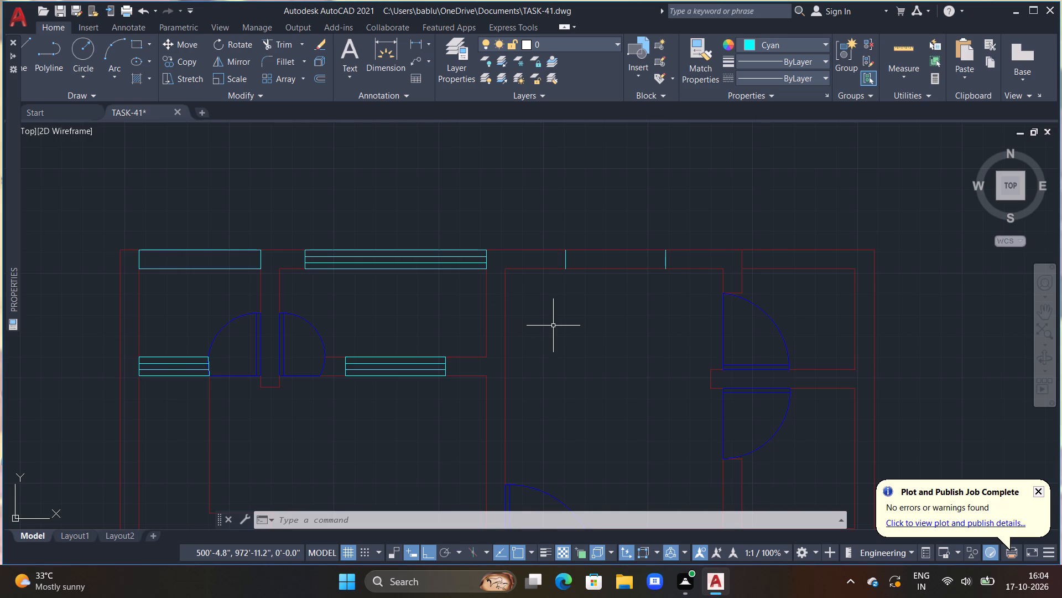
{"action": "left_click", "coordinate": [384, 369]}
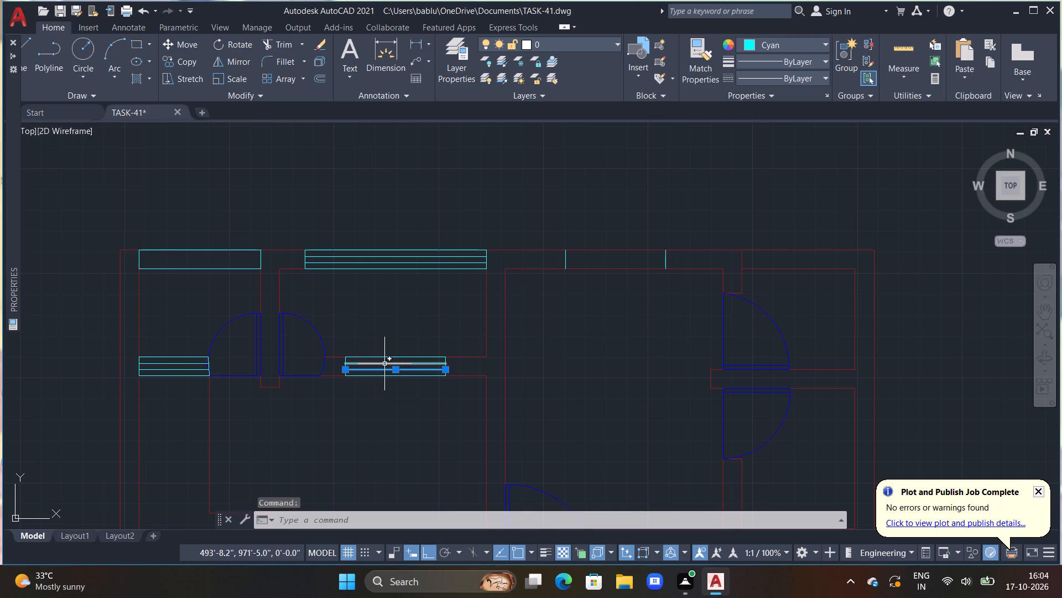
{"action": "left_click", "coordinate": [384, 364]}
{"action": "left_click", "coordinate": [186, 369]}
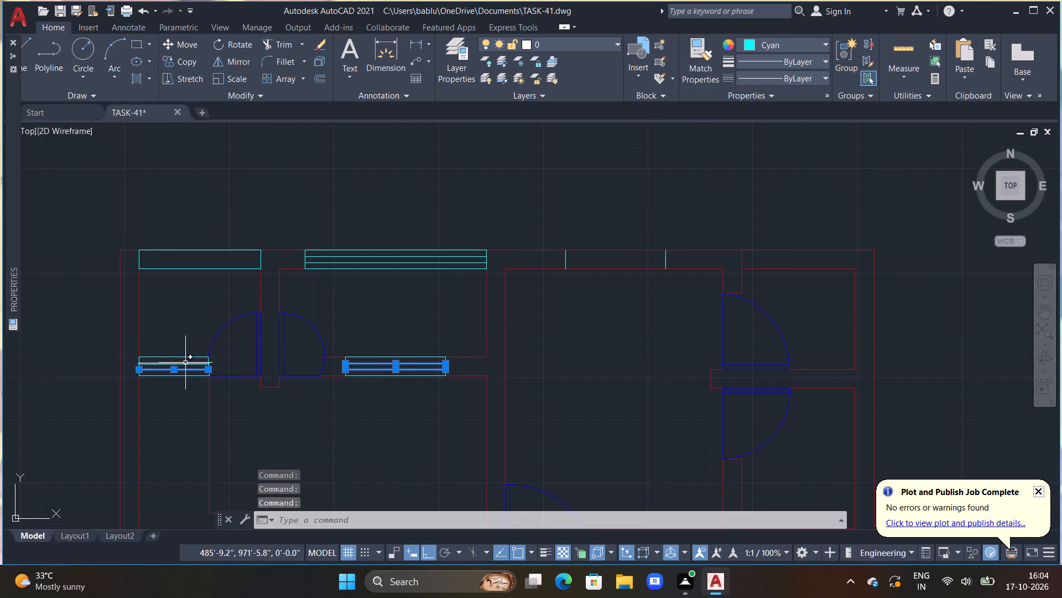
{"action": "left_click", "coordinate": [185, 363]}
{"action": "left_click", "coordinate": [393, 260]}
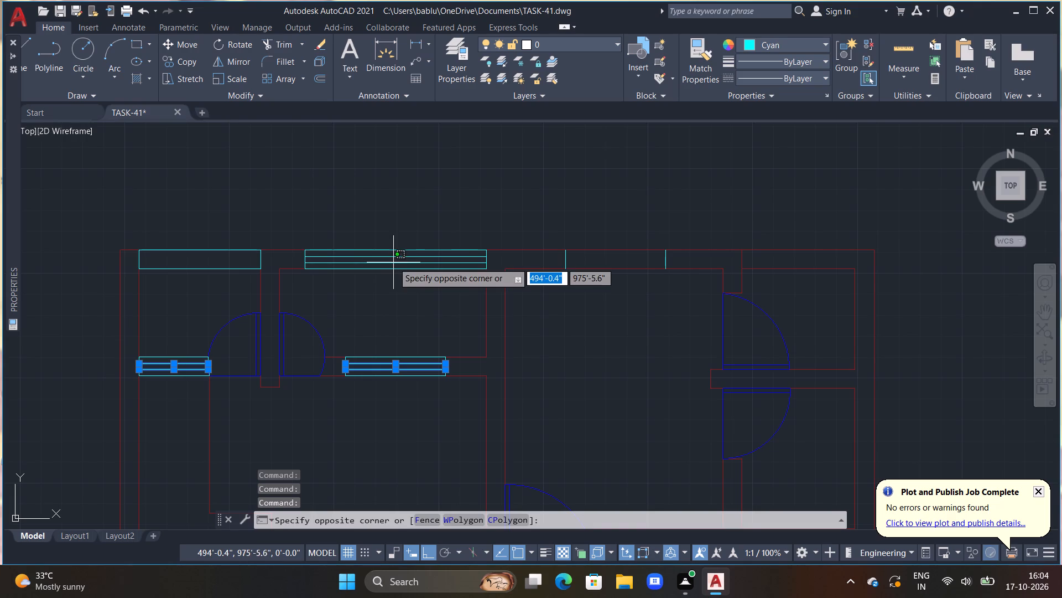
{"action": "left_click", "coordinate": [394, 266]}
{"action": "left_click", "coordinate": [395, 264]}
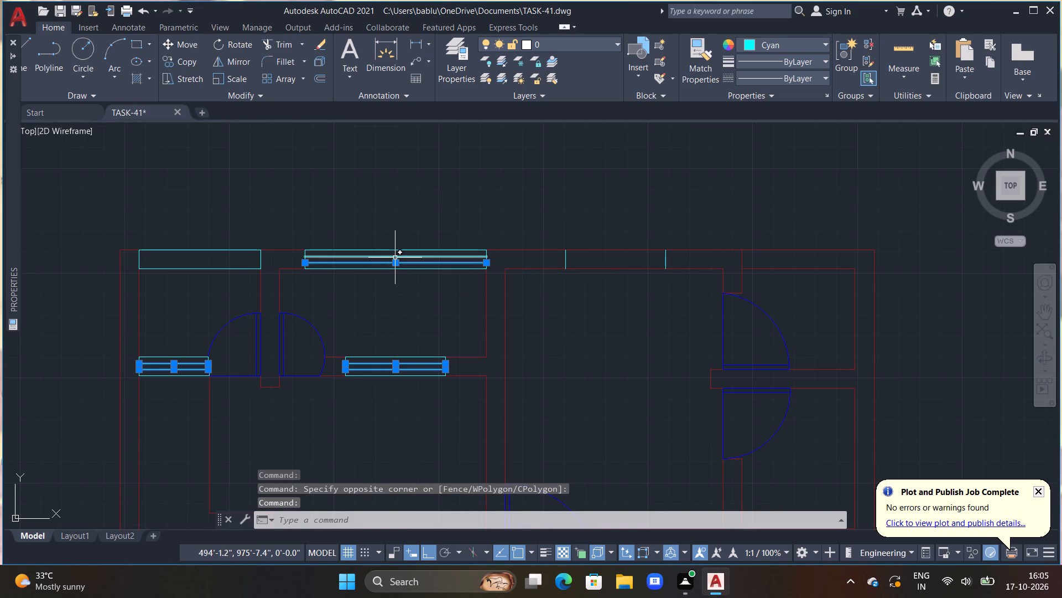
{"action": "left_click", "coordinate": [395, 257]}
{"action": "key", "text": "Delete"}
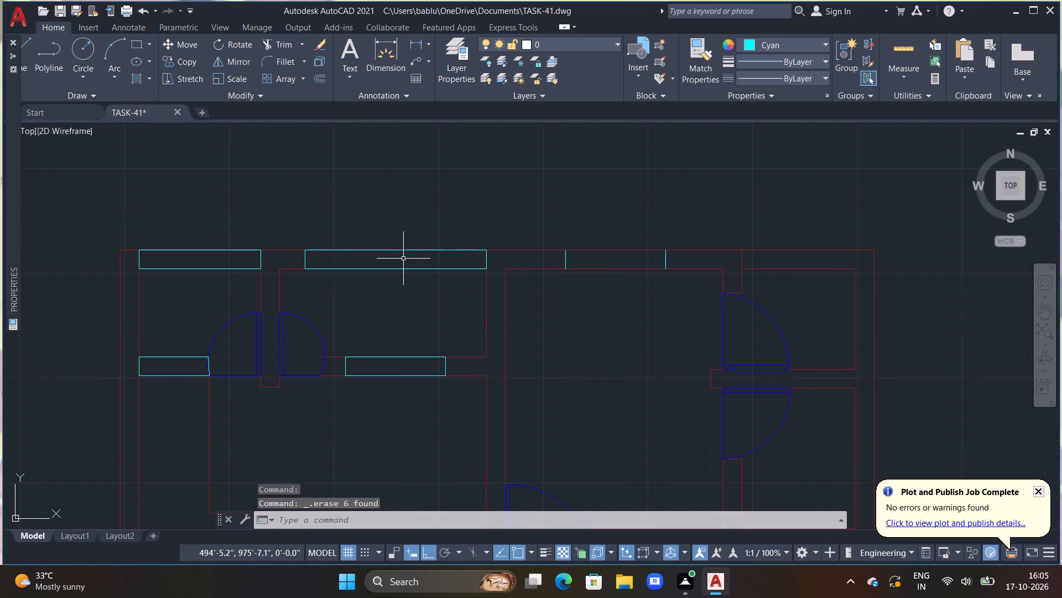
Draw a single horizontal centre line between the end midpoints of the second top room's outer-wall window.
{"action": "type", "text": "L"}
{"action": "key", "text": "space"}
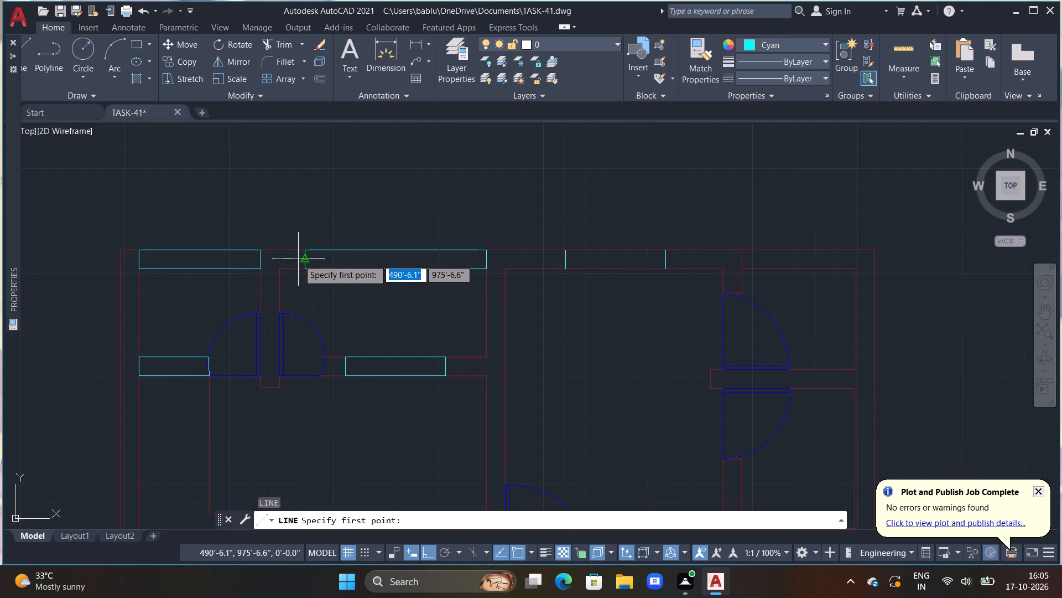
{"action": "left_click", "coordinate": [306, 258]}
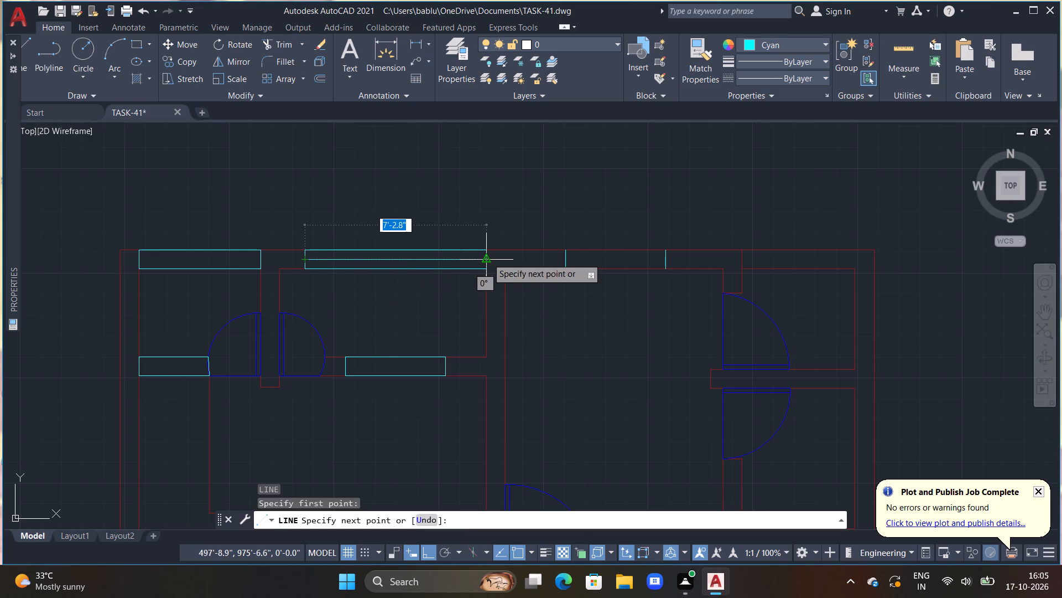
{"action": "left_click", "coordinate": [487, 258]}
{"action": "key", "text": "Escape"}
Draw a horizontal centre line between the end midpoints of the 4' window in the second top room's lower wall.
{"action": "type", "text": "L"}
{"action": "key", "text": "space"}
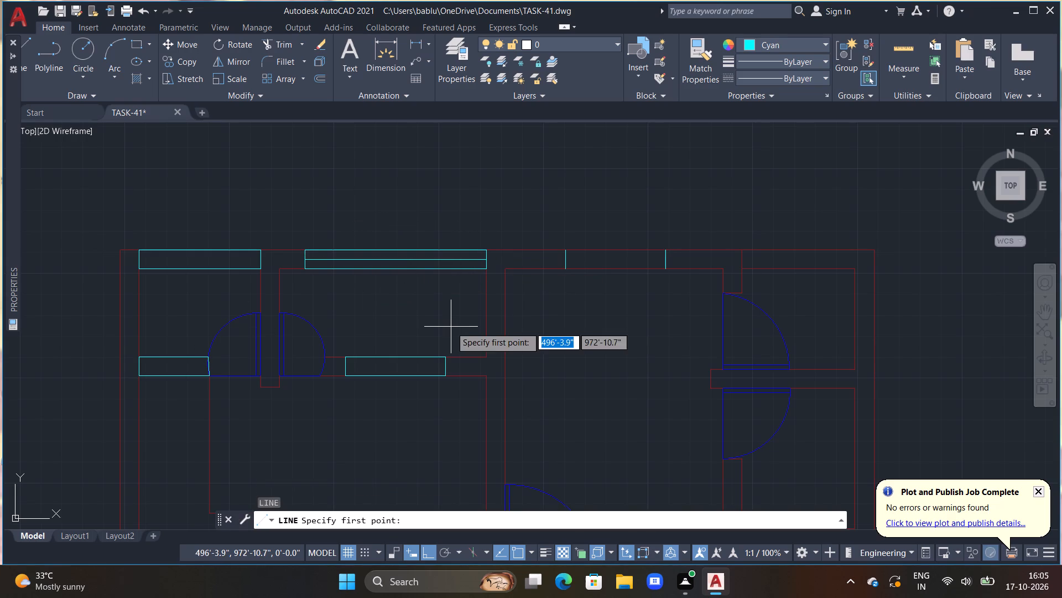
{"action": "left_click", "coordinate": [346, 366]}
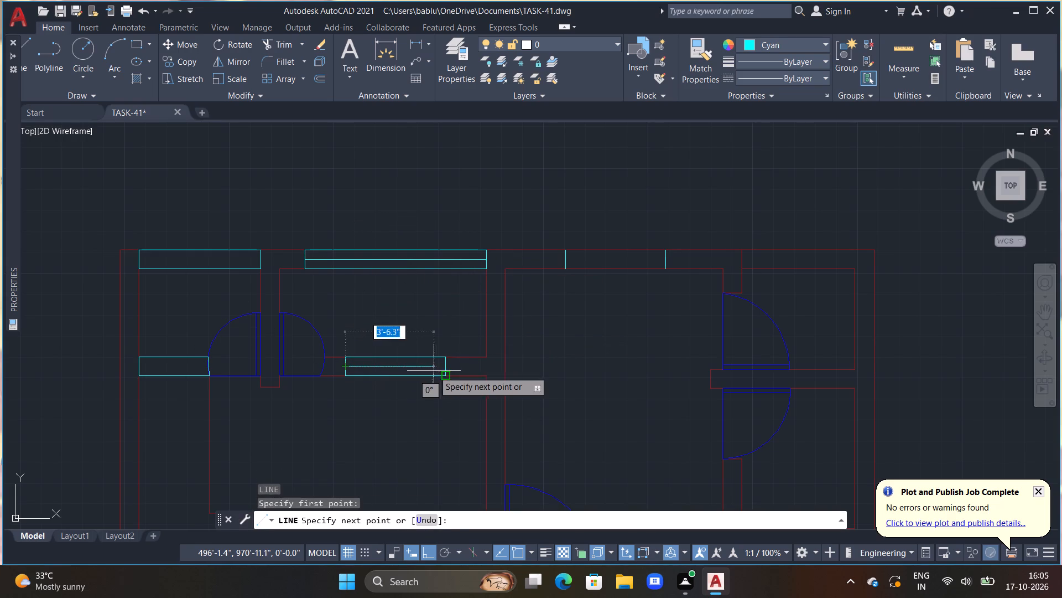
{"action": "left_click", "coordinate": [447, 363]}
{"action": "key", "text": "Escape"}
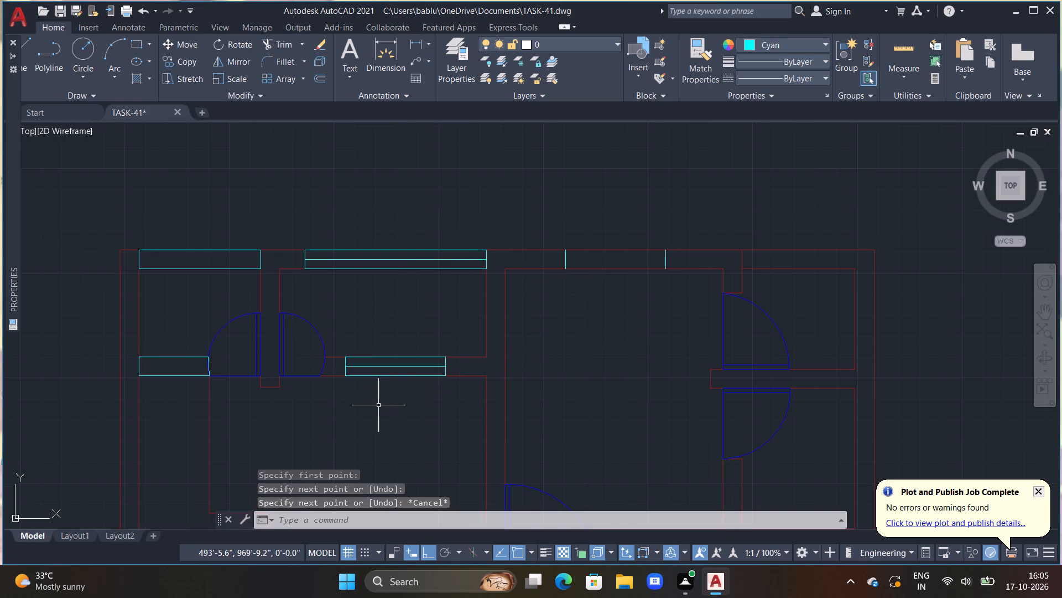
Draw a horizontal centre line through the window in the top left room's lower wall.
{"action": "type", "text": "L"}
{"action": "key", "text": "space"}
{"action": "left_click", "coordinate": [138, 367]}
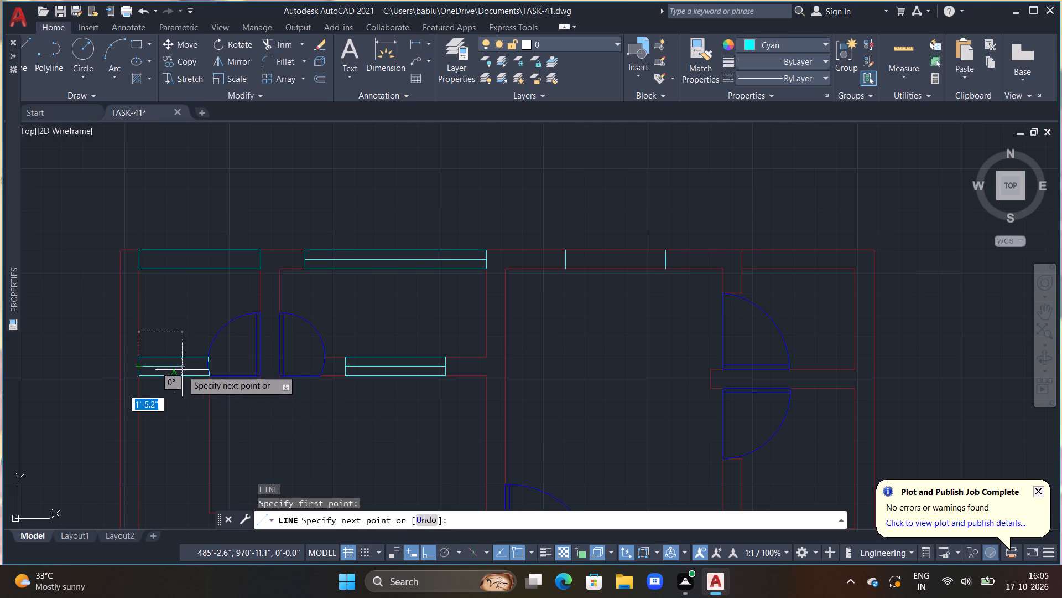
{"action": "left_click", "coordinate": [207, 367]}
{"action": "scroll", "coordinate": [278, 369], "scroll_direction": "down", "scroll_amount": 1}
{"action": "key", "text": "Escape"}
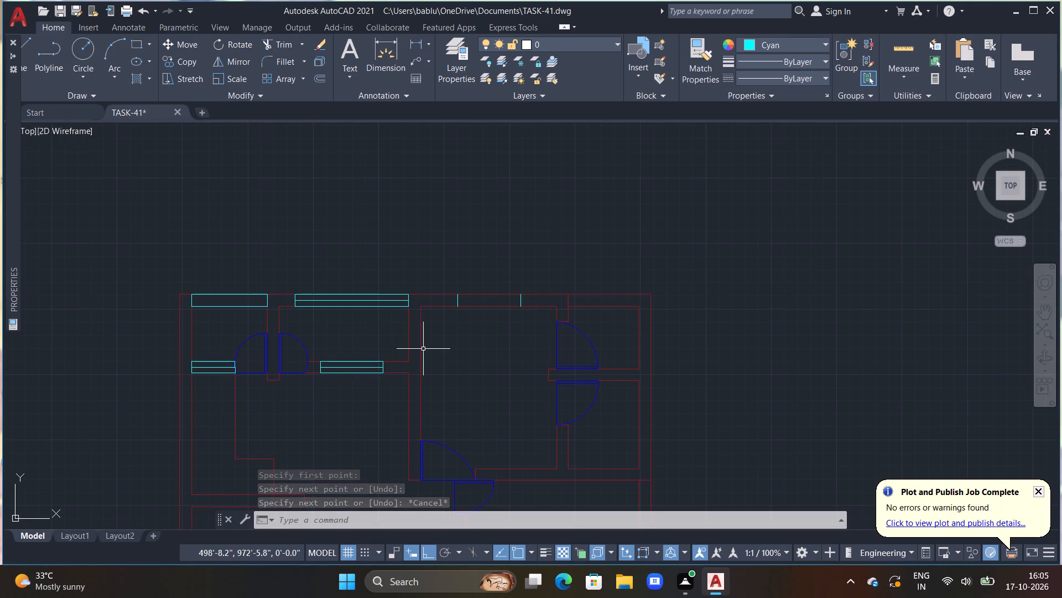
Close the 4' window outline in the large room's top wall with cyan lines joining its two end marks.
{"action": "middle_click_drag", "start_coordinate": [488, 328], "coordinate": [456, 379]}
{"action": "scroll", "coordinate": [466, 351], "scroll_direction": "up", "scroll_amount": 1}
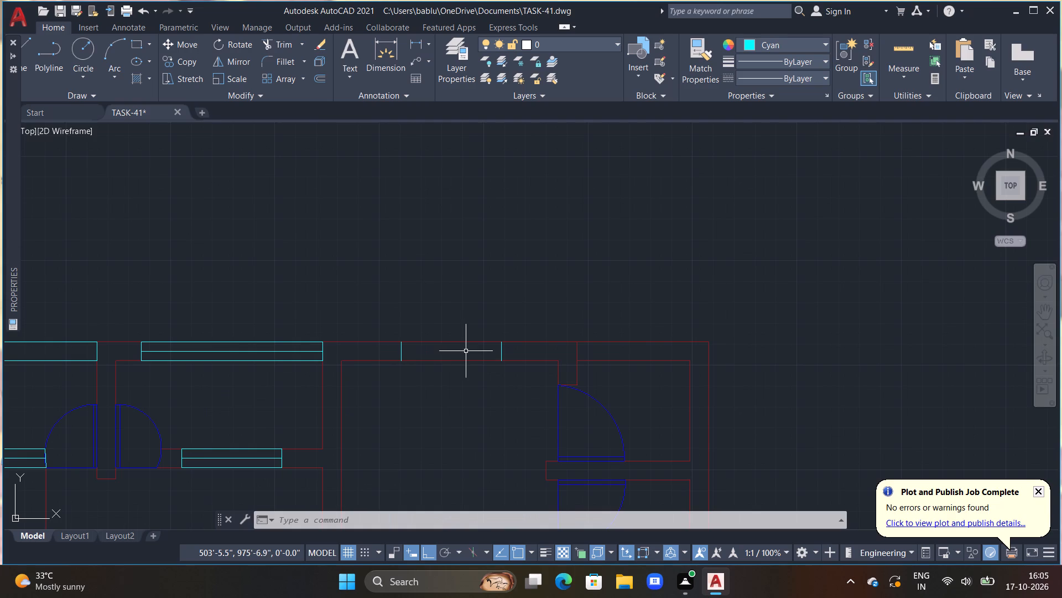
{"action": "type", "text": "L"}
{"action": "key", "text": "space"}
{"action": "left_click", "coordinate": [404, 360]}
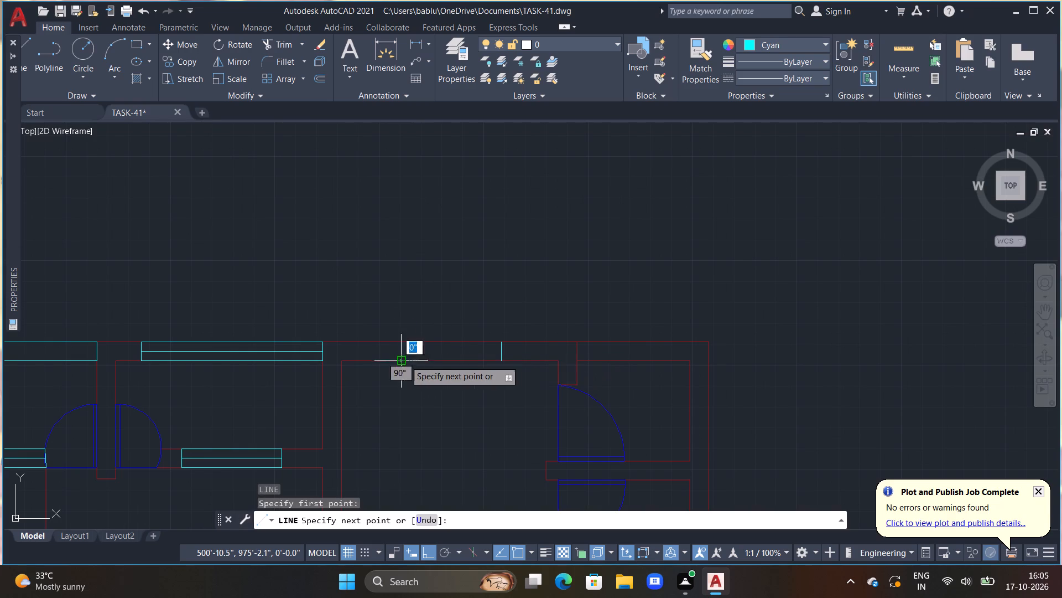
{"action": "left_click", "coordinate": [502, 359]}
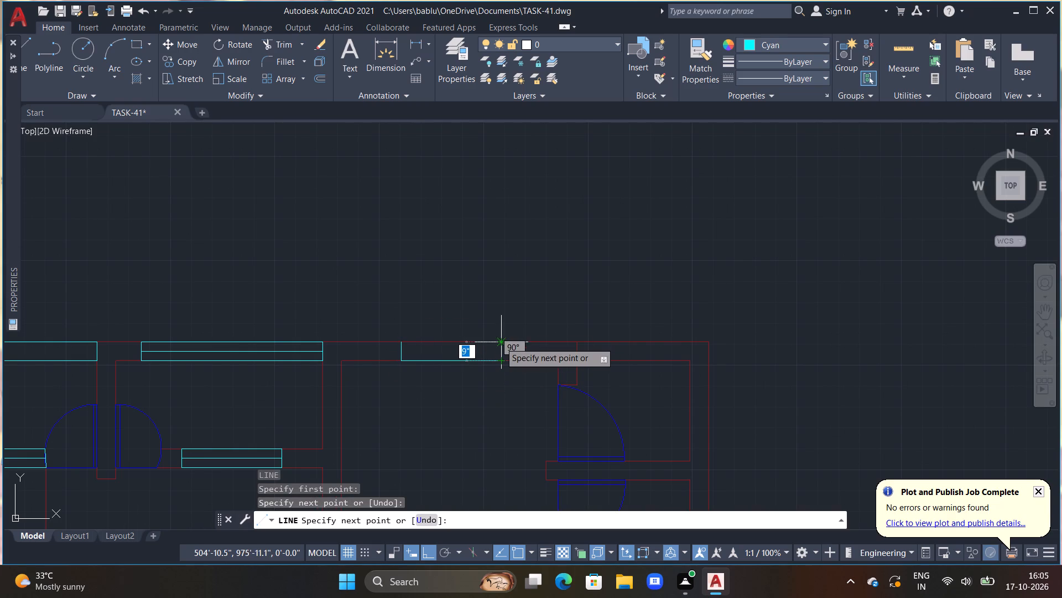
{"action": "left_click", "coordinate": [500, 342]}
{"action": "left_click", "coordinate": [399, 342]}
{"action": "key", "text": "Escape"}
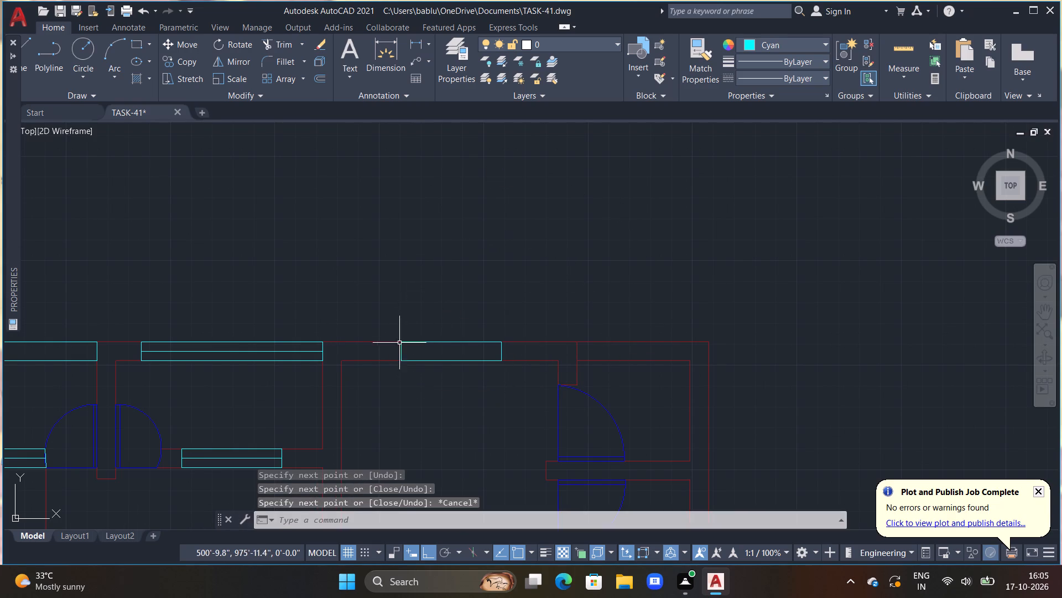
Draw a 4' horizontal centre line between the end midpoints of the large room's top window.
{"action": "key", "text": "l"}
{"action": "key", "text": "space"}
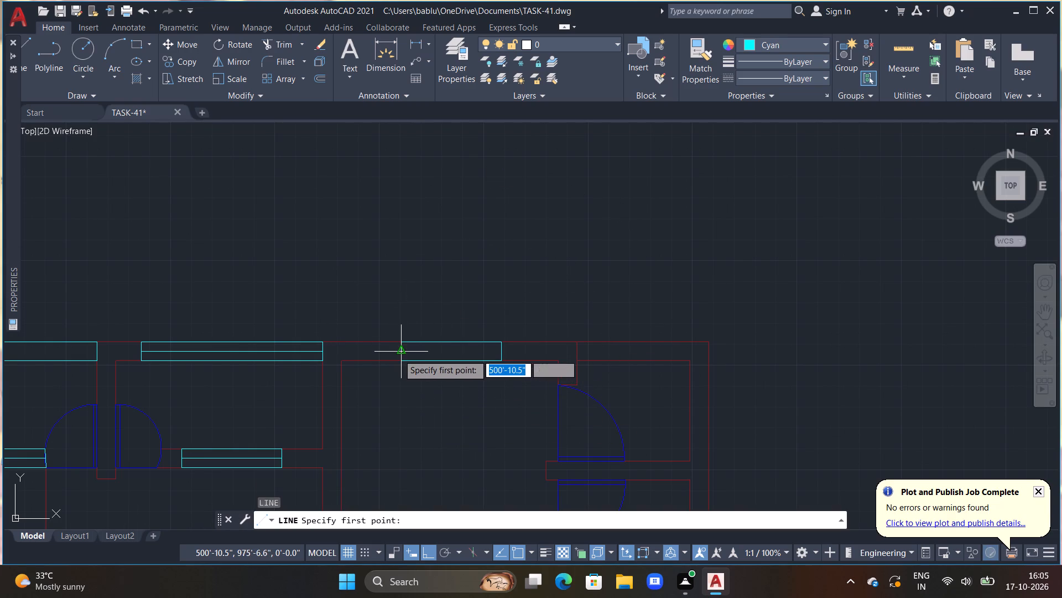
{"action": "left_click", "coordinate": [399, 354]}
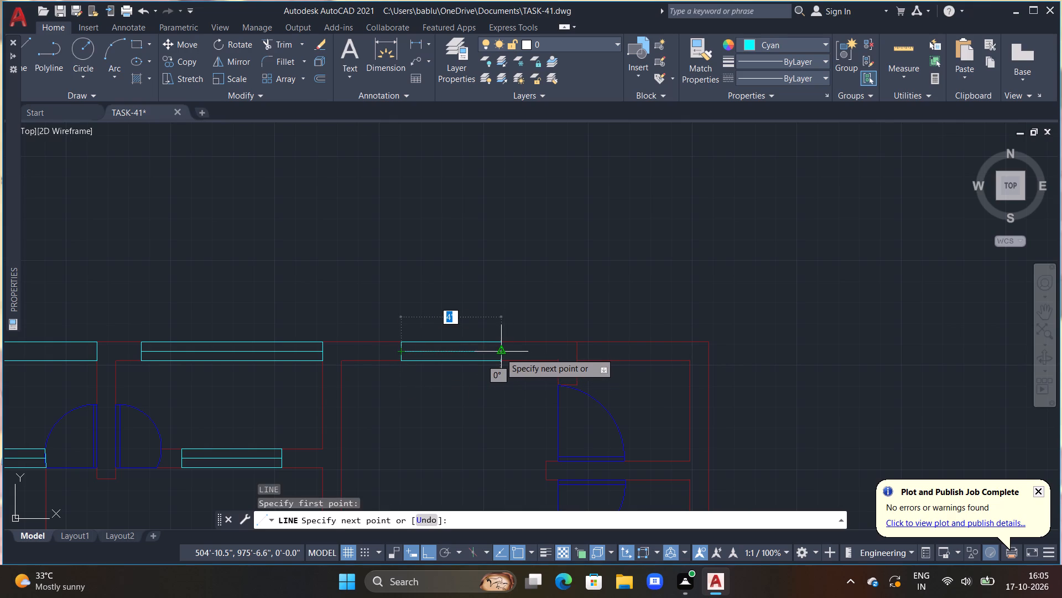
{"action": "left_click", "coordinate": [500, 353]}
{"action": "key", "text": "Escape"}
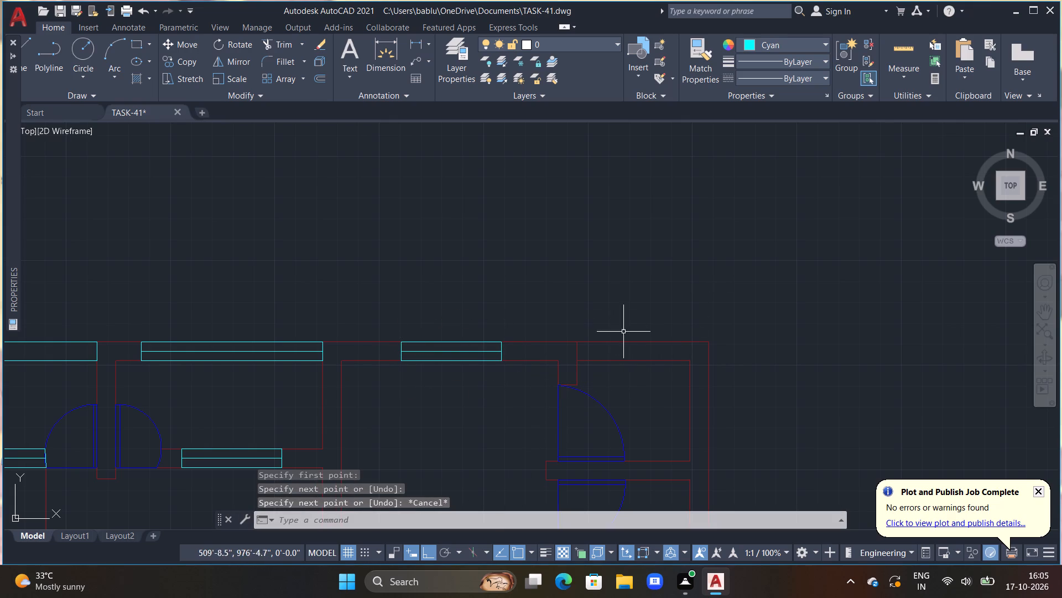
Draw connected cyan window lines around the top right room's corner: across the top wall, 4'-6" along its inner face, down to the partition, and out past the outer wall.
{"action": "middle_click_drag", "start_coordinate": [638, 386], "coordinate": [593, 311]}
{"action": "type", "text": "L"}
{"action": "key", "text": "space"}
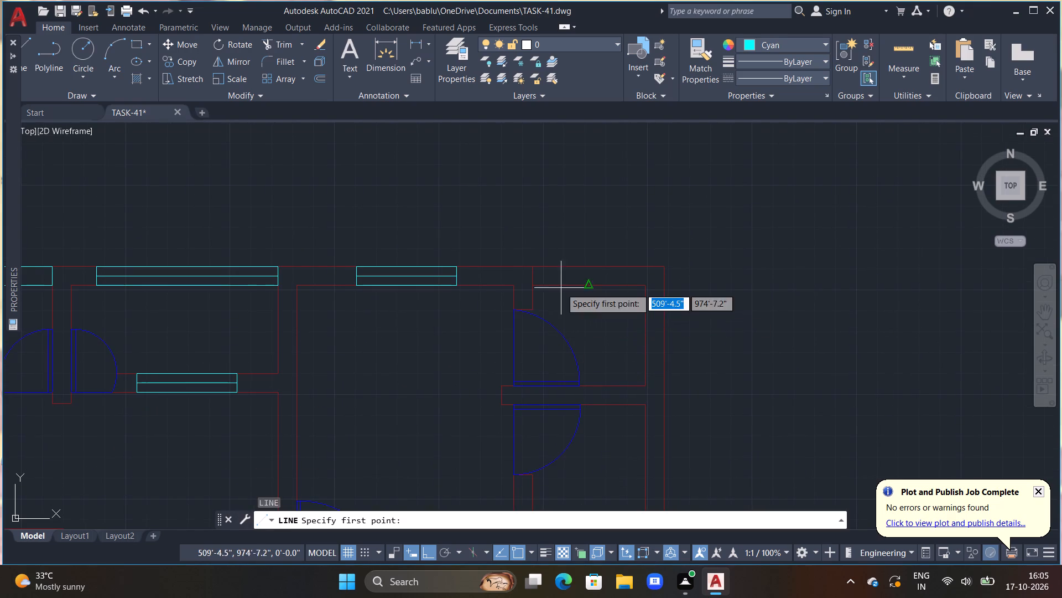
{"action": "left_click_drag", "start_coordinate": [535, 266], "coordinate": [535, 272]}
{"action": "left_click", "coordinate": [534, 288]}
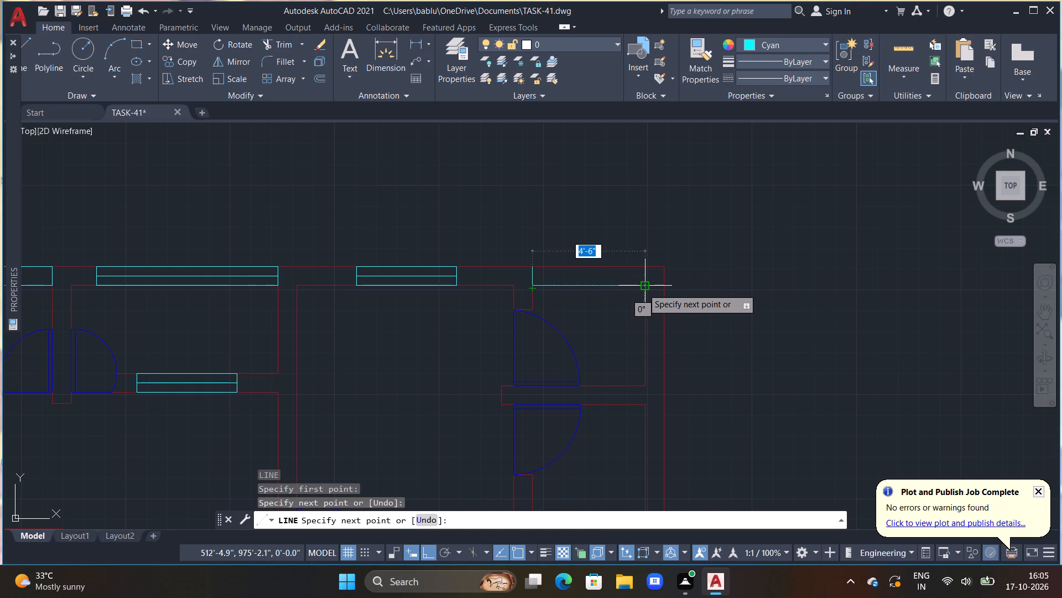
{"action": "left_click", "coordinate": [643, 288]}
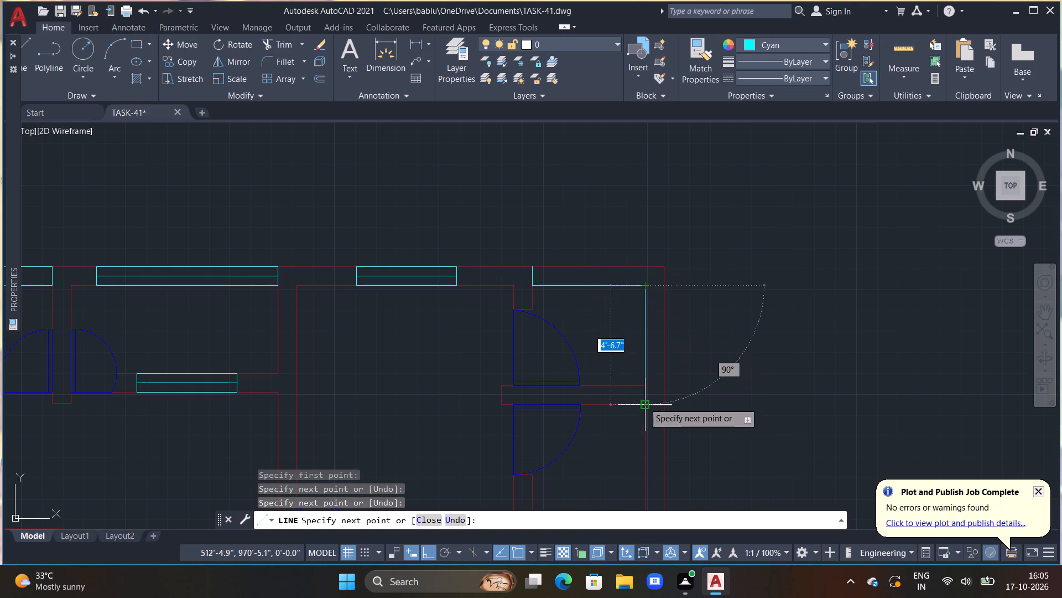
{"action": "left_click", "coordinate": [646, 386]}
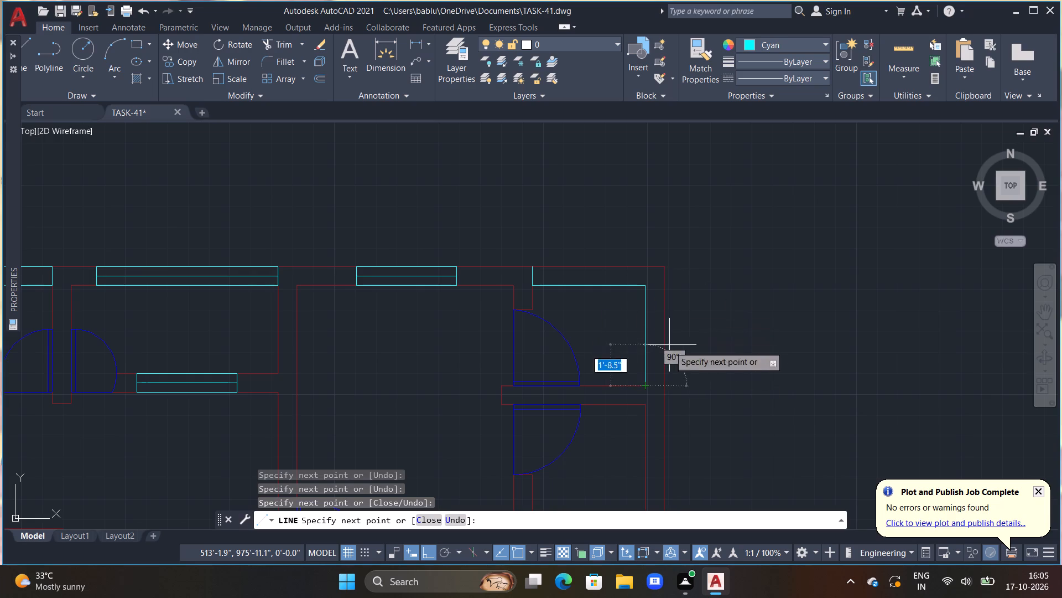
{"action": "scroll", "coordinate": [675, 375], "scroll_direction": "up", "scroll_amount": 4}
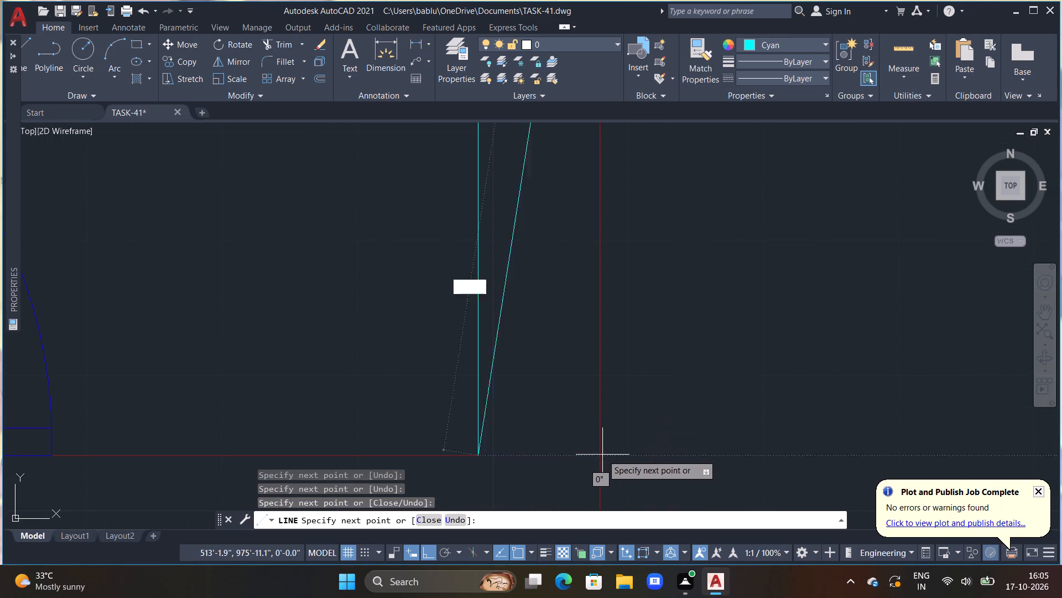
{"action": "left_click", "coordinate": [623, 452]}
{"action": "key", "text": "Escape"}
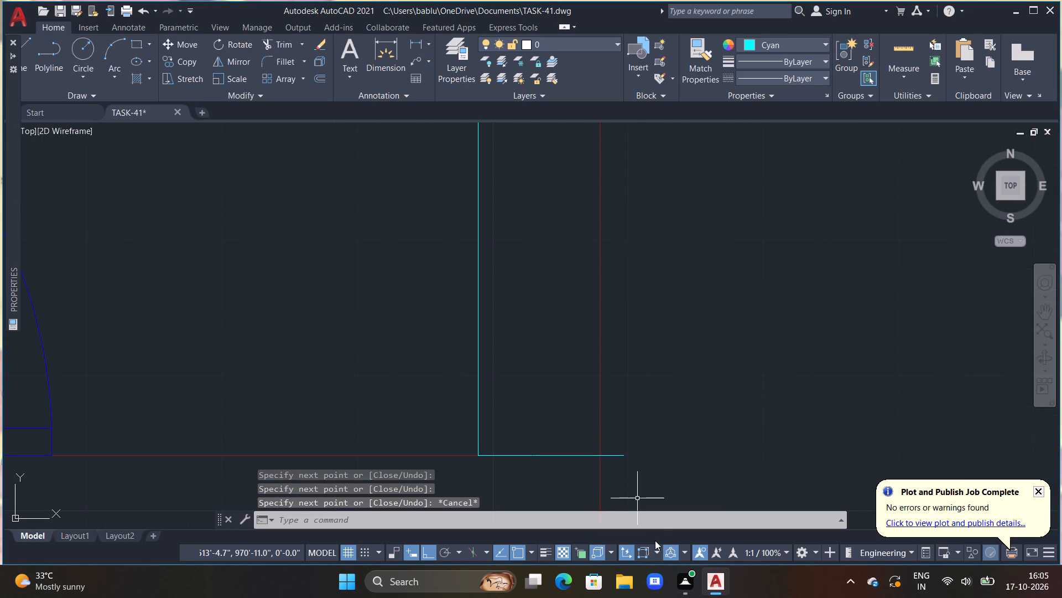
Trim the cyan line at the corner window's lower end where it overhangs the outer wall face.
{"action": "key", "text": "t"}
{"action": "key", "text": "r"}
{"action": "key", "text": "space"}
{"action": "left_click_drag", "start_coordinate": [616, 439], "coordinate": [617, 475]}
{"action": "key", "text": "Escape"}
Draw cyan lines along the corner window's outer face, up the right outer wall and across the top wall to the window's far end.
{"action": "type", "text": "L"}
{"action": "key", "text": "space"}
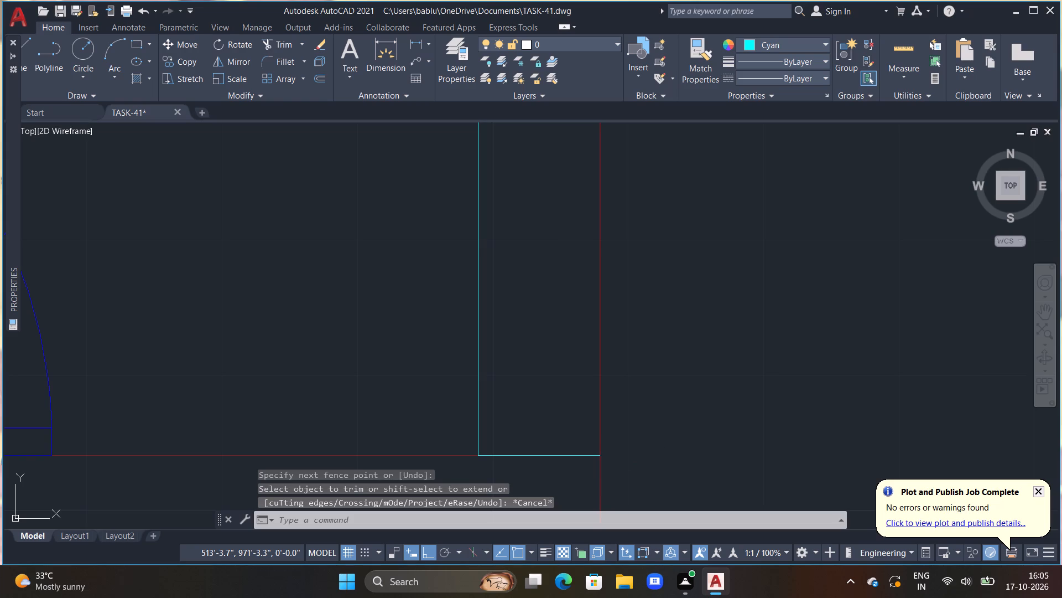
{"action": "left_click_drag", "start_coordinate": [601, 457], "coordinate": [602, 414]}
{"action": "scroll", "coordinate": [613, 333], "scroll_direction": "up", "scroll_amount": 1}
{"action": "middle_click_drag", "start_coordinate": [616, 334], "coordinate": [642, 443]}
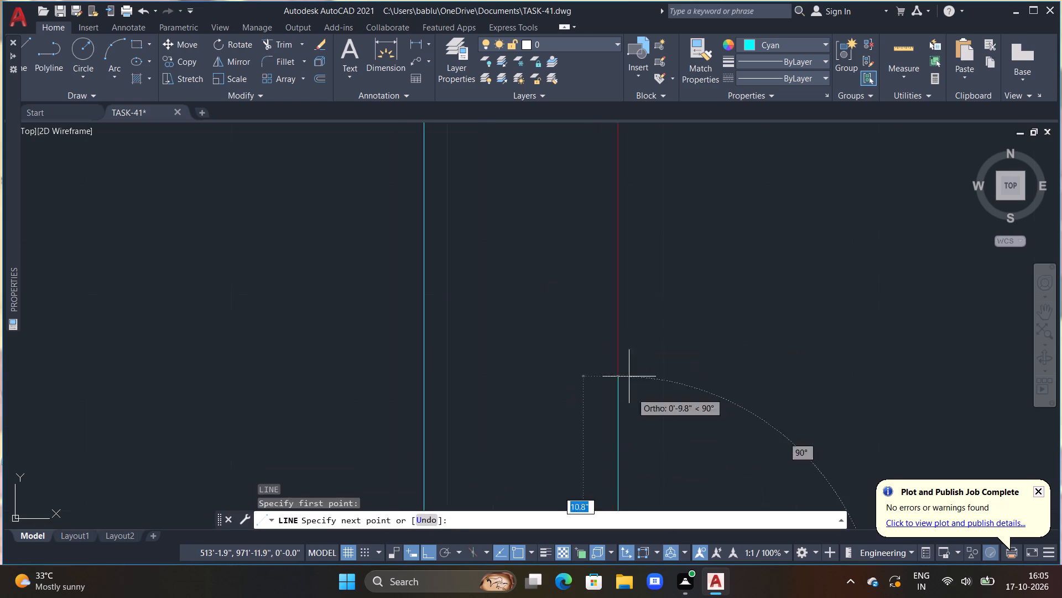
{"action": "scroll", "coordinate": [627, 359], "scroll_direction": "down", "scroll_amount": 2}
{"action": "scroll", "coordinate": [633, 287], "scroll_direction": "down", "scroll_amount": 3}
{"action": "middle_click_drag", "start_coordinate": [644, 209], "coordinate": [650, 259]}
{"action": "scroll", "coordinate": [642, 243], "scroll_direction": "up", "scroll_amount": 2}
{"action": "left_click", "coordinate": [626, 290]}
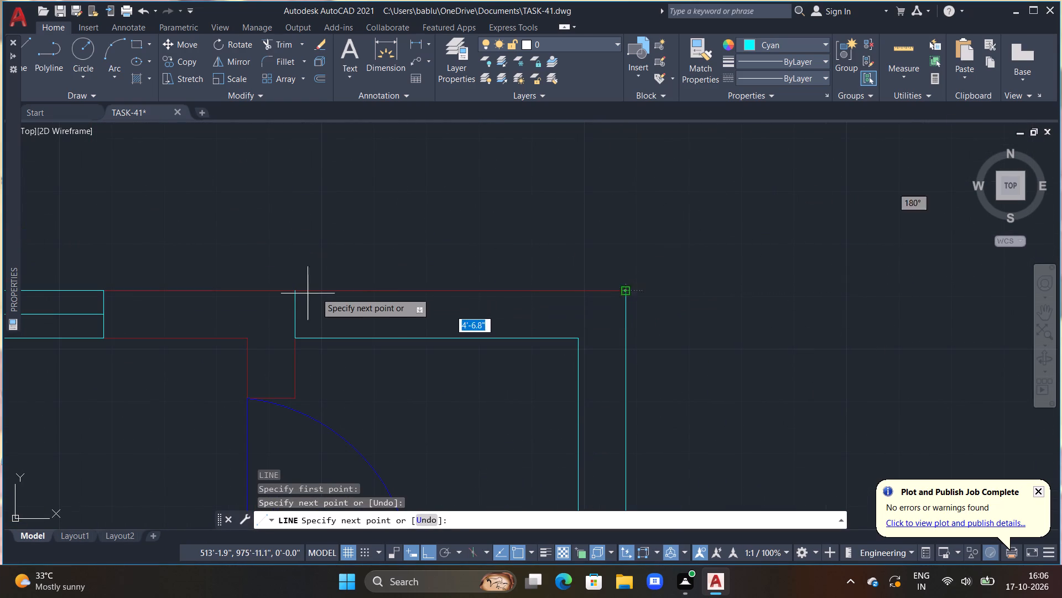
{"action": "left_click", "coordinate": [298, 293]}
{"action": "key", "text": "Escape"}
{"action": "scroll", "coordinate": [320, 305], "scroll_direction": "down", "scroll_amount": 1}
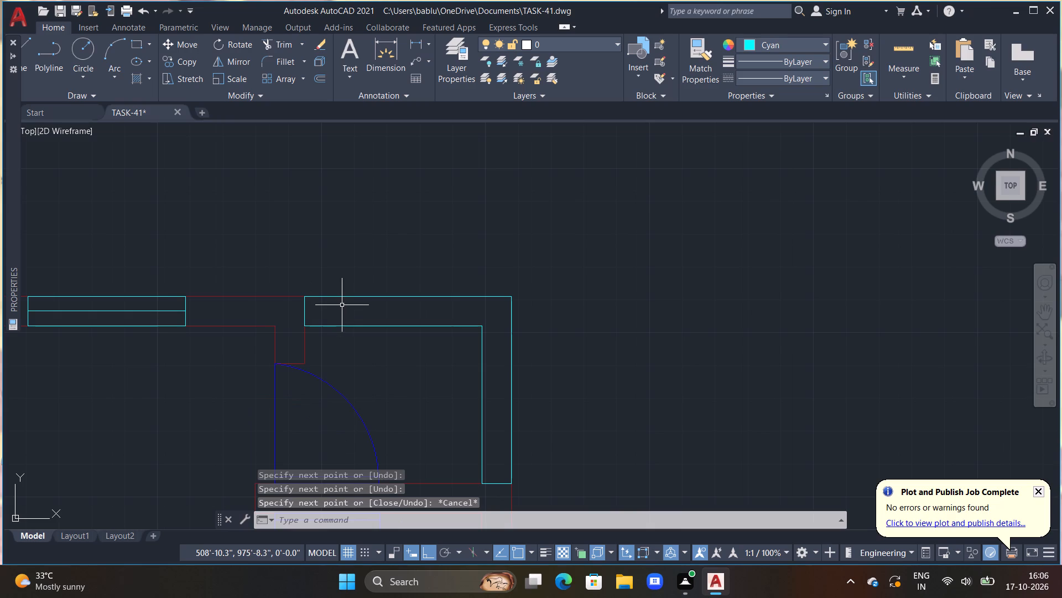
Draw the corner window's L-shaped centre line between its end midpoints, 4'-10.5" across the top wall and down the right wall.
{"action": "key", "text": "l"}
{"action": "key", "text": "space"}
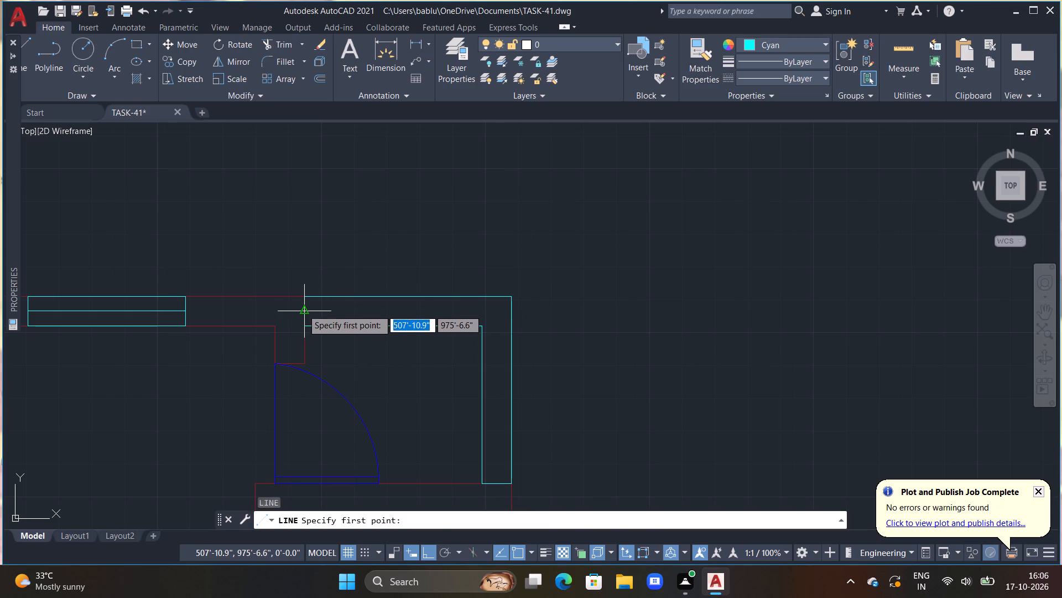
{"action": "left_click", "coordinate": [303, 309]}
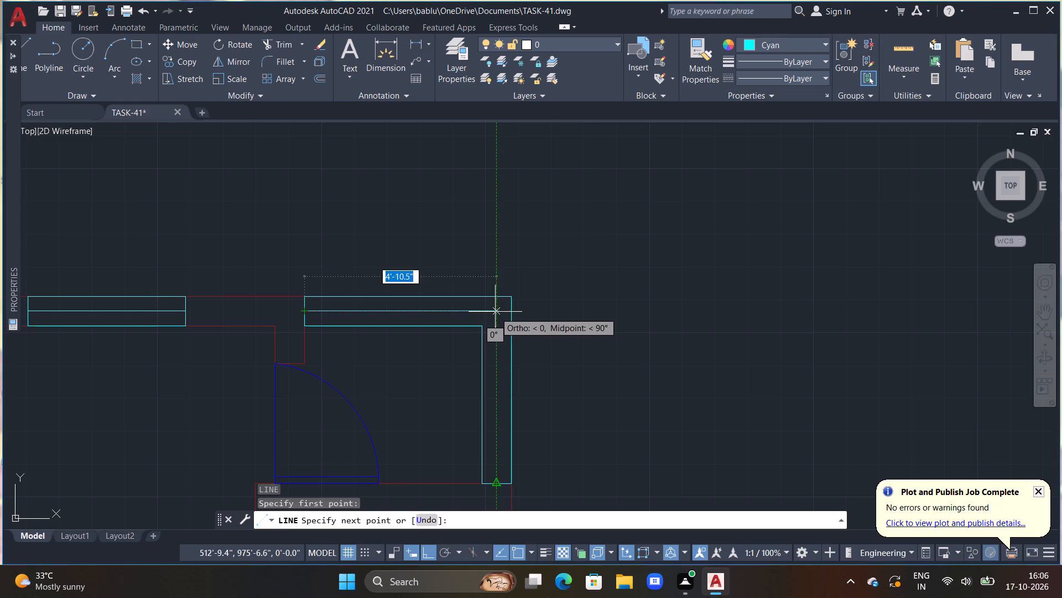
{"action": "left_click", "coordinate": [495, 308]}
{"action": "left_click", "coordinate": [498, 483]}
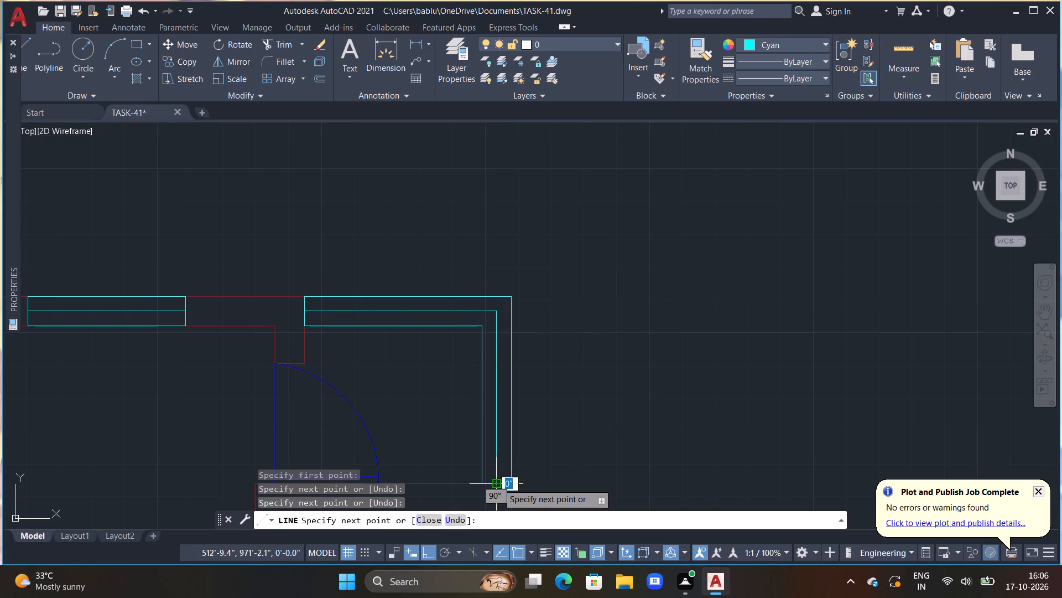
{"action": "key", "text": "Escape"}
Draw a horizontal cyan line about 3'-6" long across the right outer wall of the small room below the corner-window room.
{"action": "scroll", "coordinate": [580, 427], "scroll_direction": "down", "scroll_amount": 3}
{"action": "middle_click_drag", "start_coordinate": [580, 422], "coordinate": [581, 271]}
{"action": "middle_click_drag", "start_coordinate": [574, 344], "coordinate": [561, 305]}
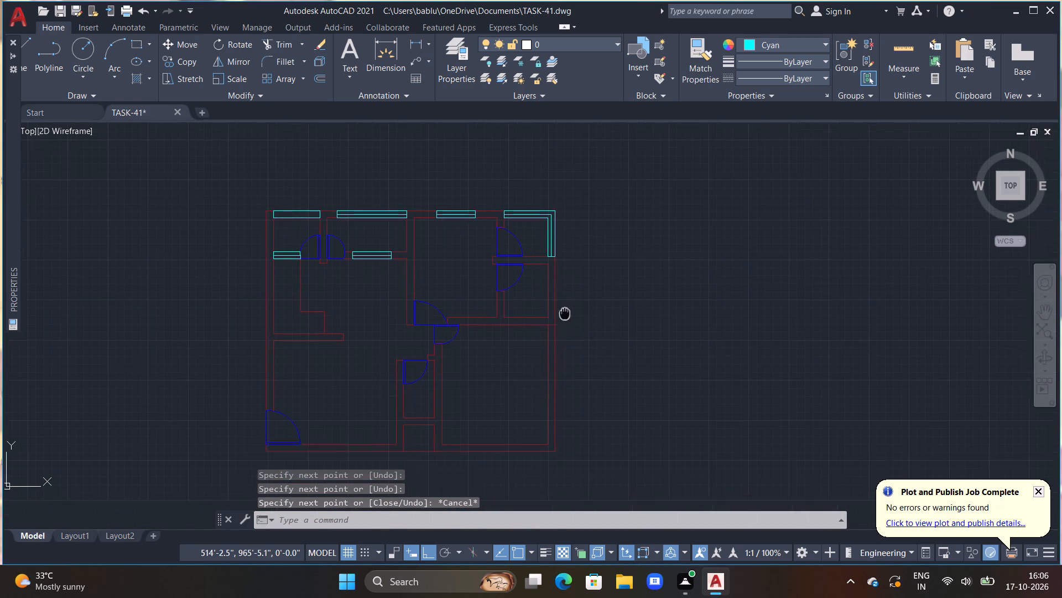
{"action": "middle_click_drag", "start_coordinate": [561, 305], "coordinate": [547, 286]}
{"action": "scroll", "coordinate": [551, 261], "scroll_direction": "up", "scroll_amount": 1}
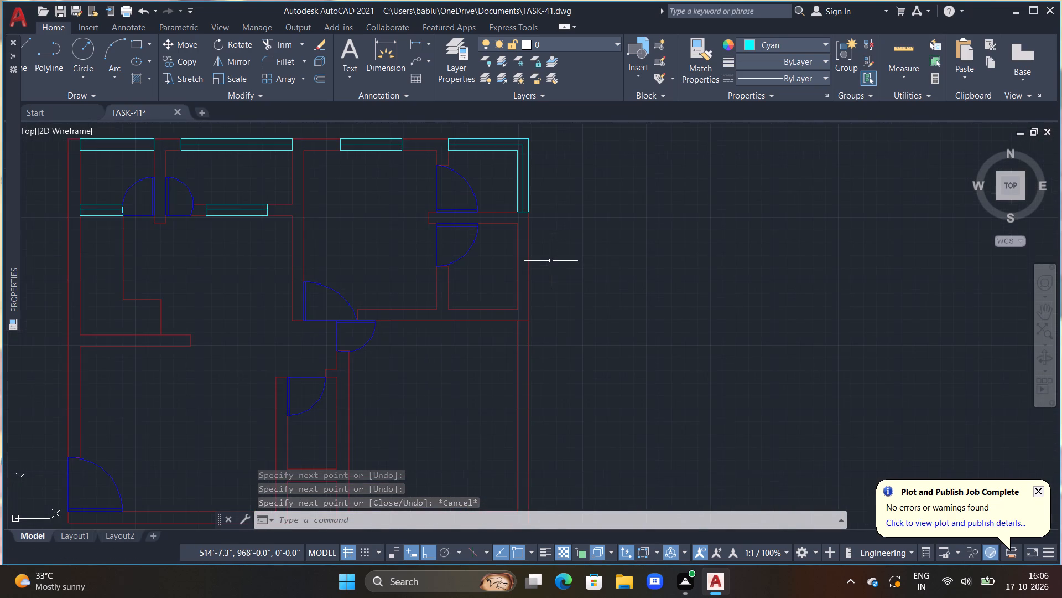
{"action": "scroll", "coordinate": [551, 261], "scroll_direction": "up", "scroll_amount": 1}
{"action": "middle_click_drag", "start_coordinate": [551, 261], "coordinate": [589, 299]}
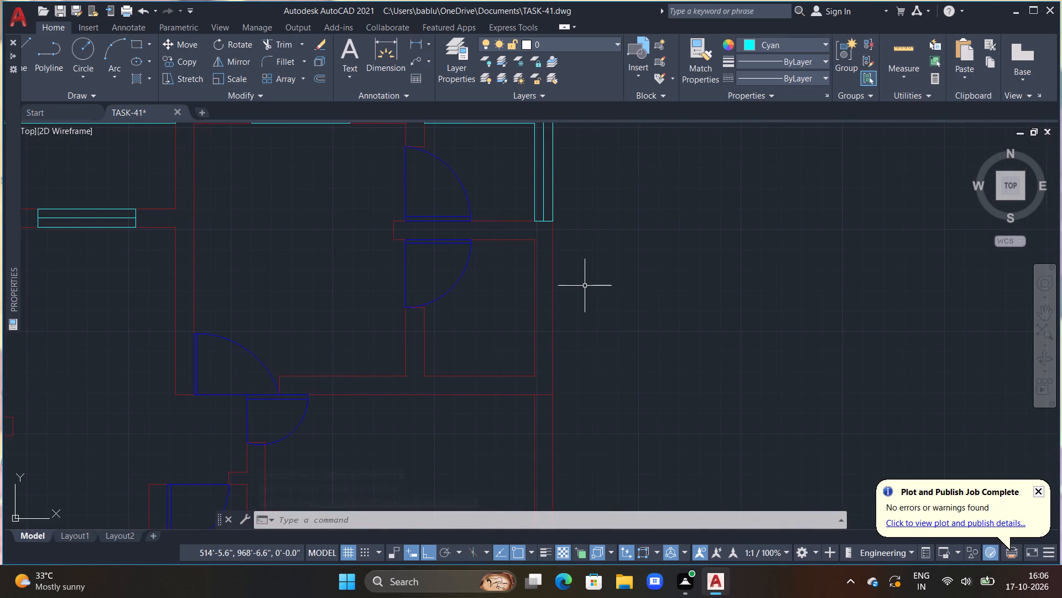
{"action": "type", "text": "L"}
{"action": "key", "text": "space"}
{"action": "left_click", "coordinate": [516, 276]}
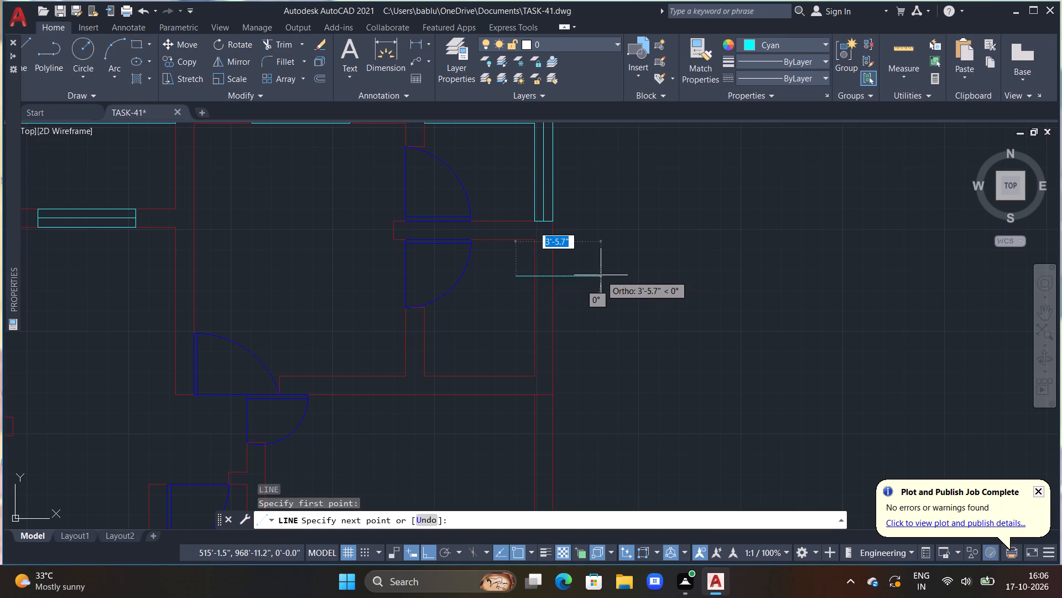
{"action": "left_click", "coordinate": [601, 275]}
{"action": "key", "text": "Escape"}
Offset the cyan line crossing the small room's right wall 2' downward to mark the window's other end.
{"action": "type", "text": "OFF"}
{"action": "key", "text": "space"}
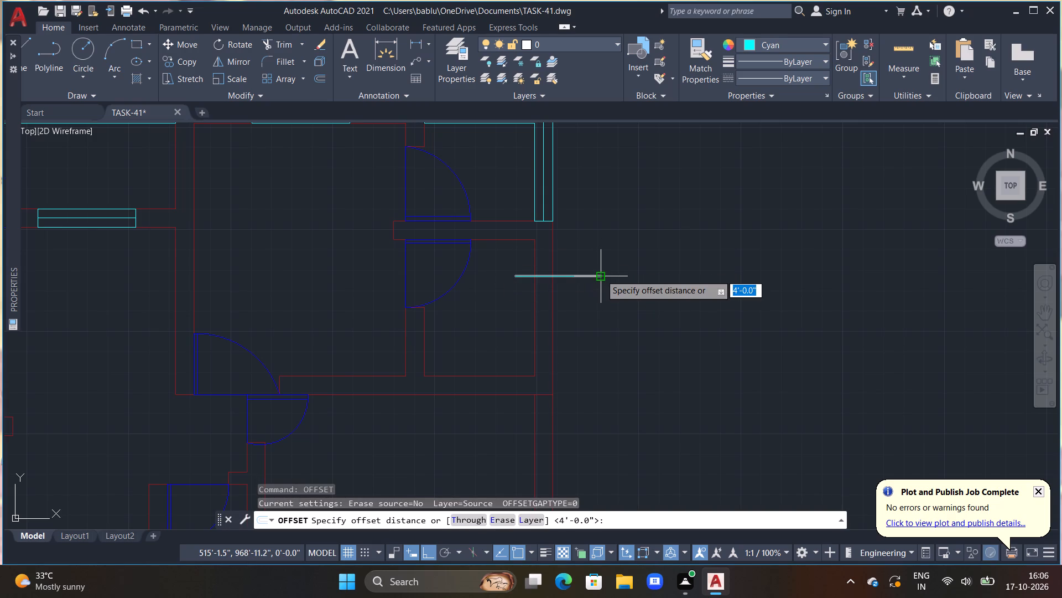
{"action": "type", "text": "2'"}
{"action": "key", "text": "Return"}
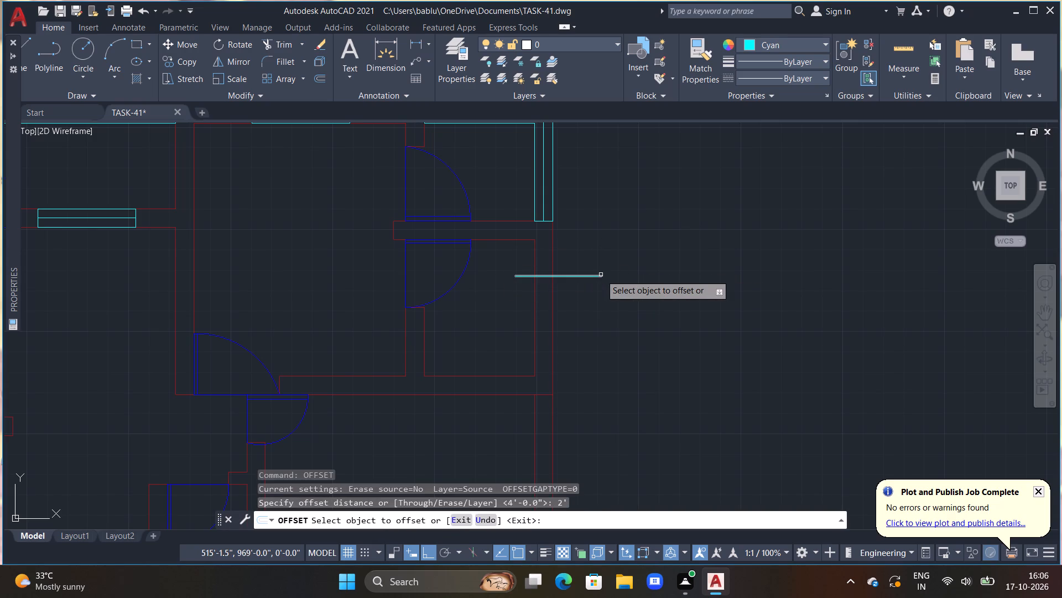
{"action": "left_click", "coordinate": [600, 277]}
{"action": "left_click", "coordinate": [595, 331]}
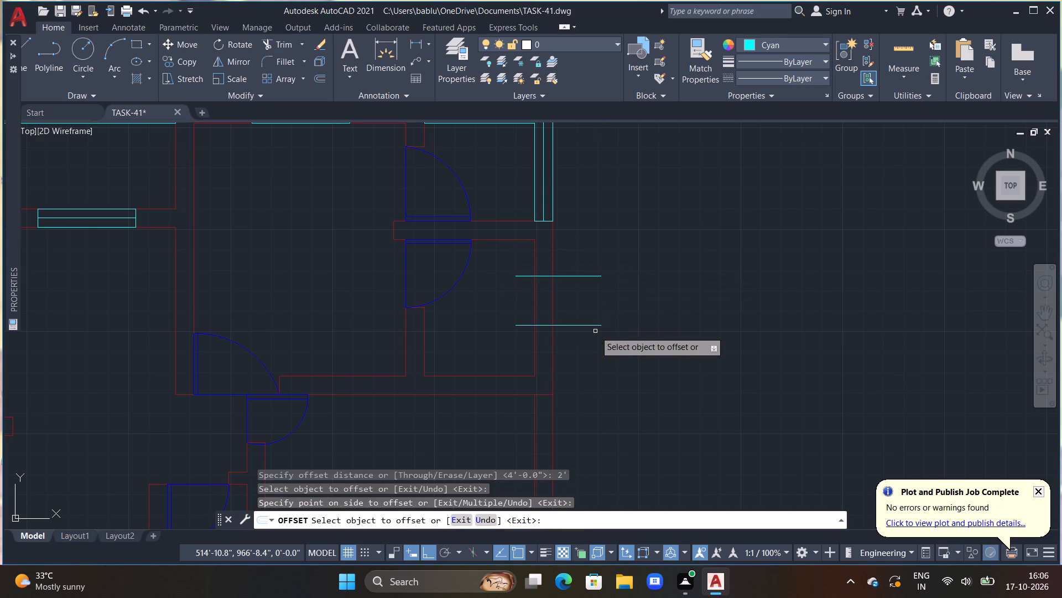
Trim both cyan lines to the wall faces on each side of the small room's right outer wall.
{"action": "key", "text": "Escape"}
{"action": "key", "text": "t"}
{"action": "key", "text": "r"}
{"action": "key", "text": "space"}
{"action": "left_click_drag", "start_coordinate": [580, 246], "coordinate": [573, 377]}
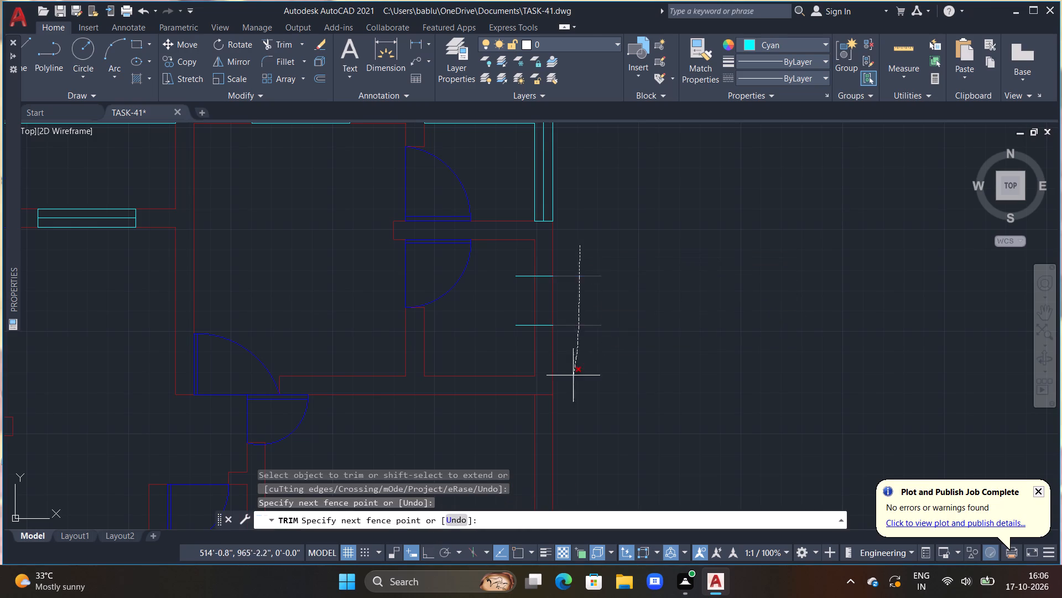
{"action": "left_click_drag", "start_coordinate": [573, 377], "coordinate": [572, 377]}
{"action": "left_click_drag", "start_coordinate": [523, 327], "coordinate": [523, 315]}
{"action": "left_click", "coordinate": [523, 275]}
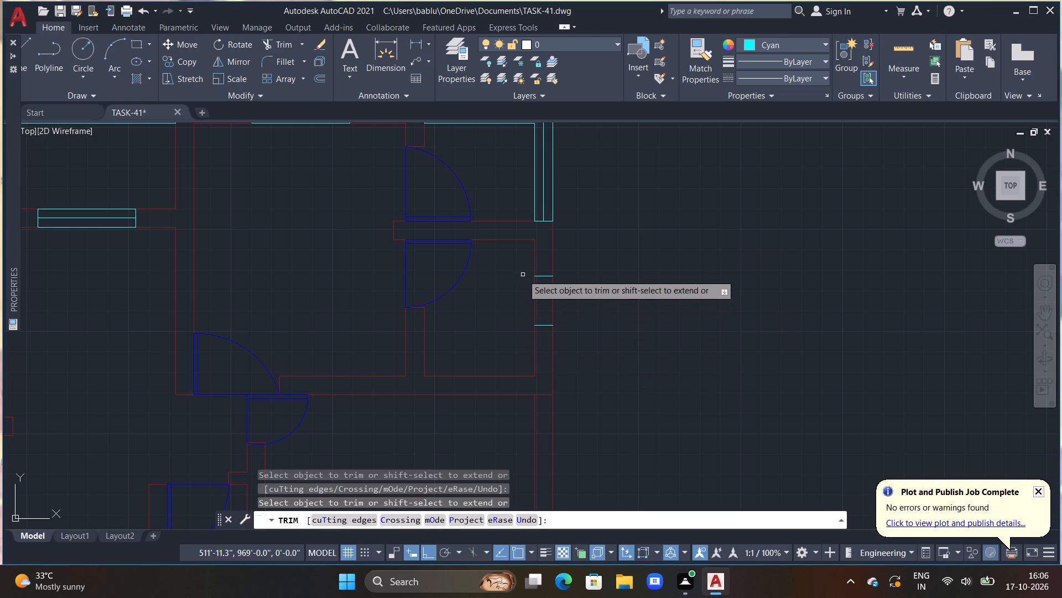
{"action": "key", "text": "Escape"}
Draw the small room window's vertical centre line between the midpoints of its two end lines.
{"action": "type", "text": "L"}
{"action": "key", "text": "space"}
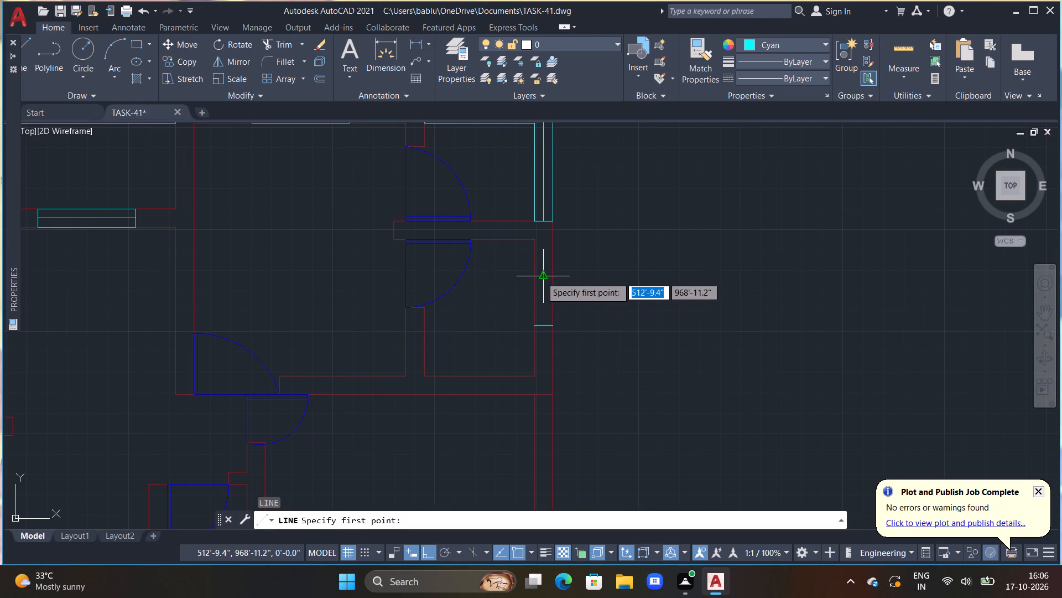
{"action": "left_click_drag", "start_coordinate": [542, 276], "coordinate": [542, 289]}
{"action": "left_click", "coordinate": [542, 328]}
{"action": "key", "text": "Escape"}
Draw cyan lines down the small room window's inner face, across its lower end and up its outer face.
{"action": "scroll", "coordinate": [601, 352], "scroll_direction": "down", "scroll_amount": 1}
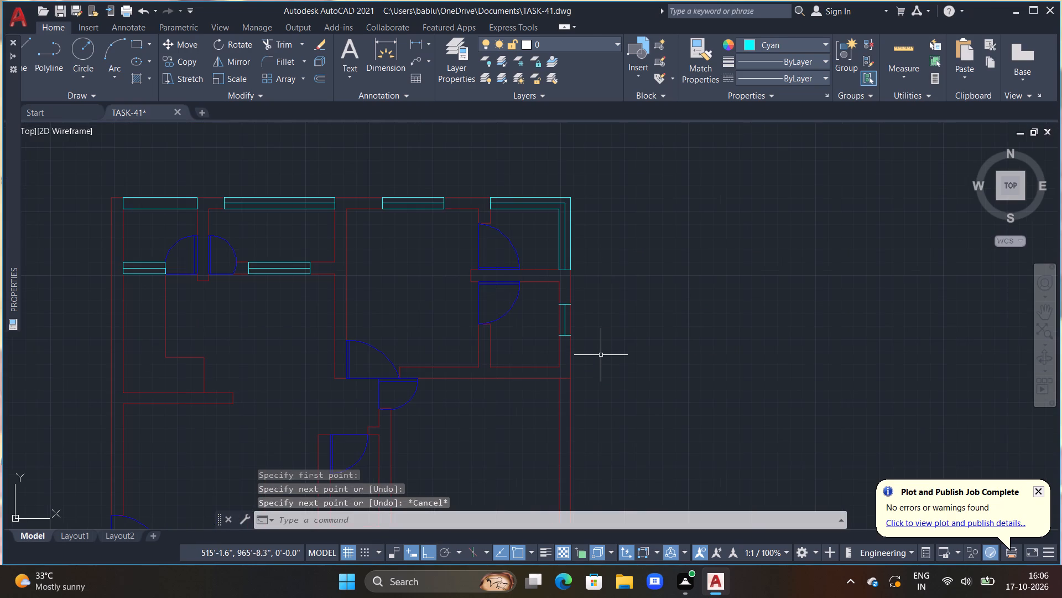
{"action": "scroll", "coordinate": [597, 352], "scroll_direction": "up", "scroll_amount": 1}
{"action": "key", "text": "l"}
{"action": "key", "text": "space"}
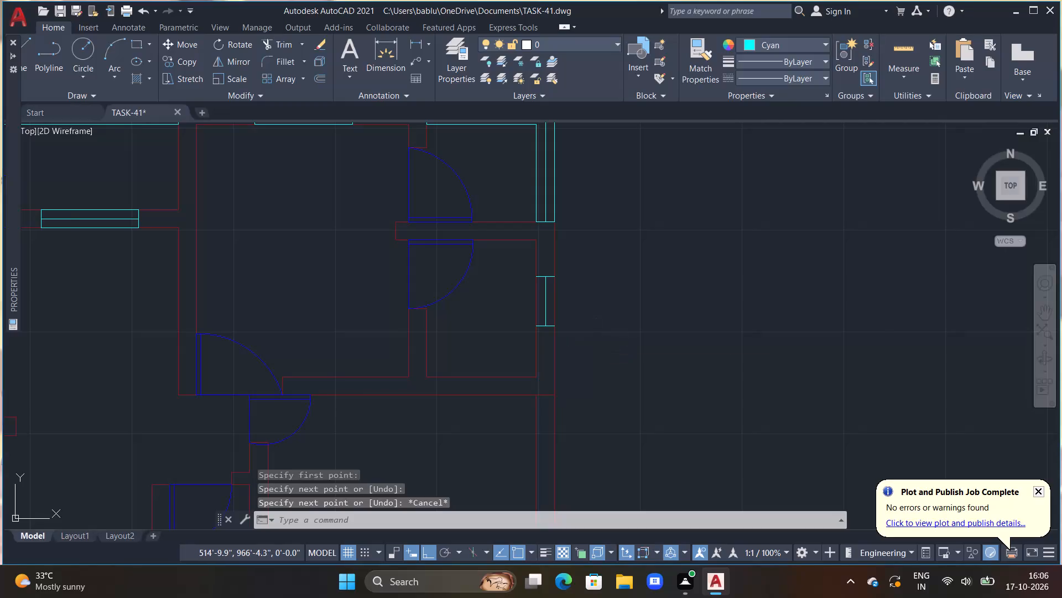
{"action": "left_click", "coordinate": [537, 275]}
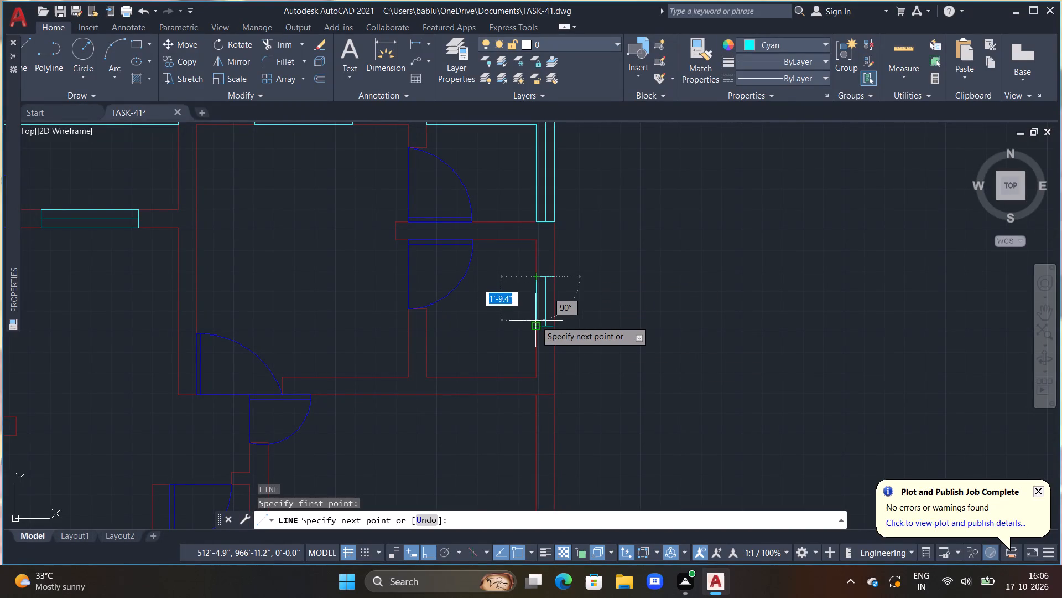
{"action": "left_click", "coordinate": [536, 326]}
{"action": "left_click", "coordinate": [558, 326]}
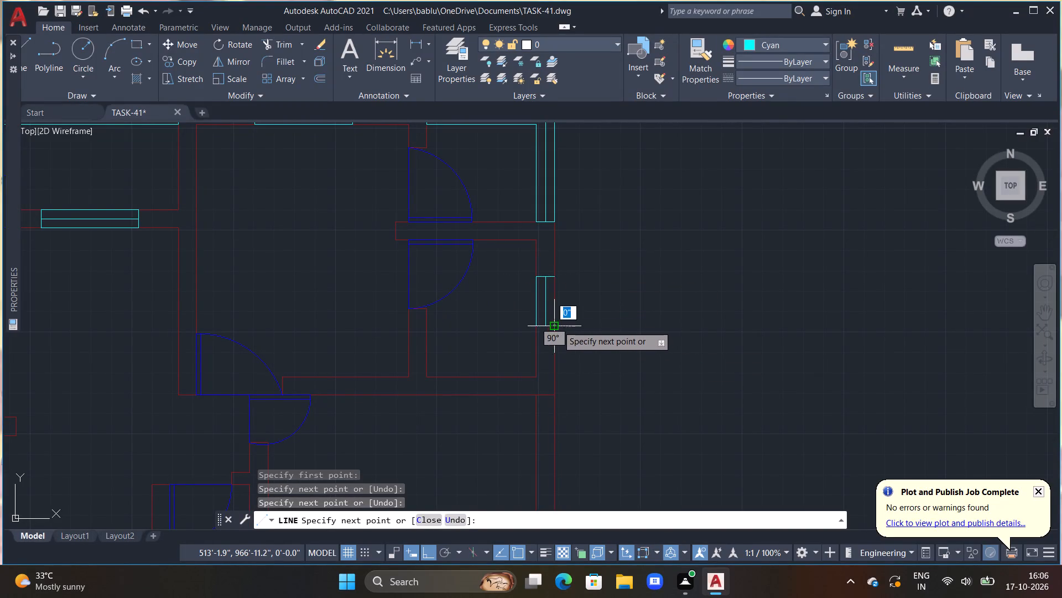
{"action": "left_click", "coordinate": [555, 279]}
{"action": "key", "text": "Escape"}
Draw a horizontal cyan line about 4' long across the lower-right room's right outer wall, near its bottom corner.
{"action": "scroll", "coordinate": [555, 291], "scroll_direction": "down", "scroll_amount": 1}
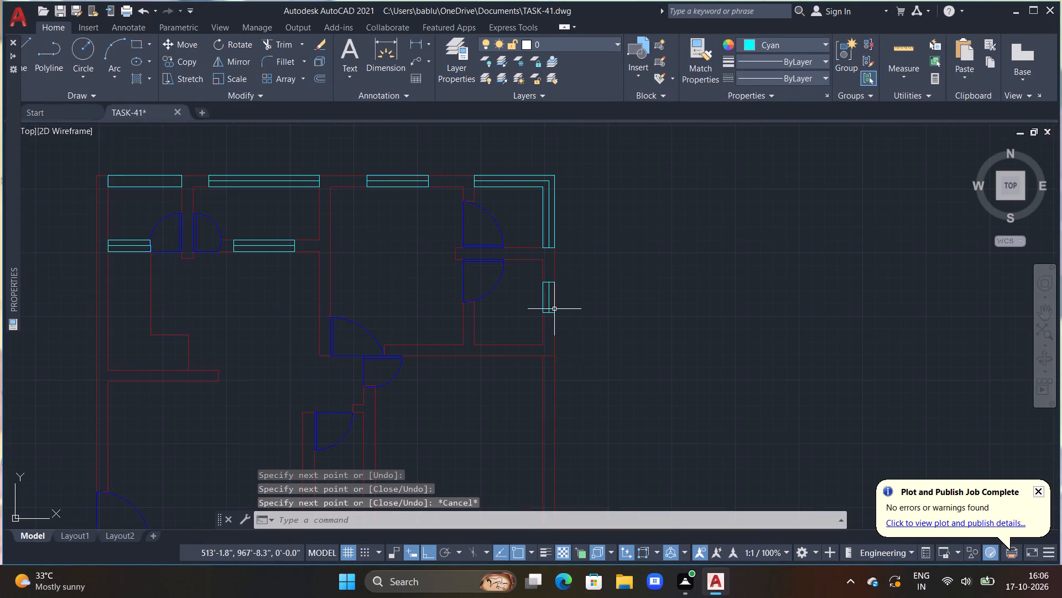
{"action": "middle_click_drag", "start_coordinate": [591, 370], "coordinate": [591, 368]}
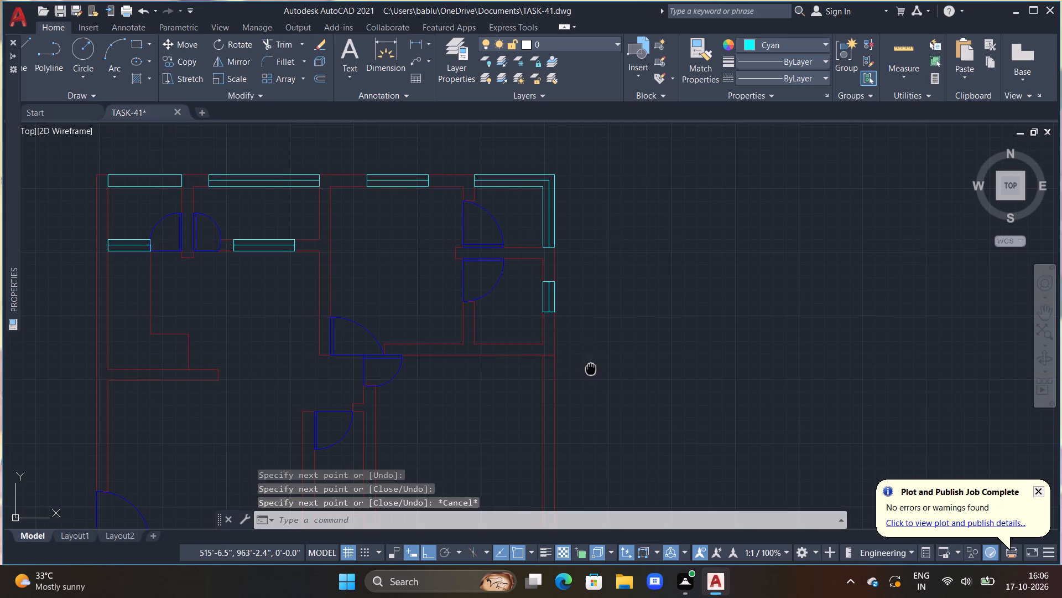
{"action": "middle_click_drag", "start_coordinate": [591, 368], "coordinate": [583, 293]}
{"action": "scroll", "coordinate": [596, 352], "scroll_direction": "down", "scroll_amount": 1}
{"action": "middle_click_drag", "start_coordinate": [595, 350], "coordinate": [581, 300]}
{"action": "scroll", "coordinate": [595, 350], "scroll_direction": "up", "scroll_amount": 1}
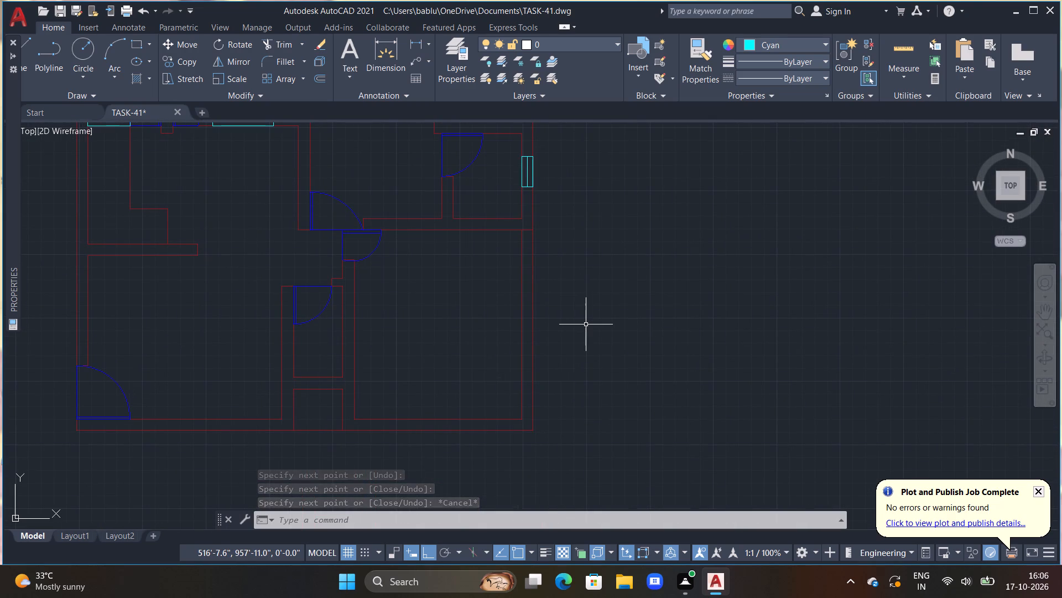
{"action": "type", "text": "L"}
{"action": "key", "text": "space"}
{"action": "left_click_drag", "start_coordinate": [508, 380], "coordinate": [509, 380]}
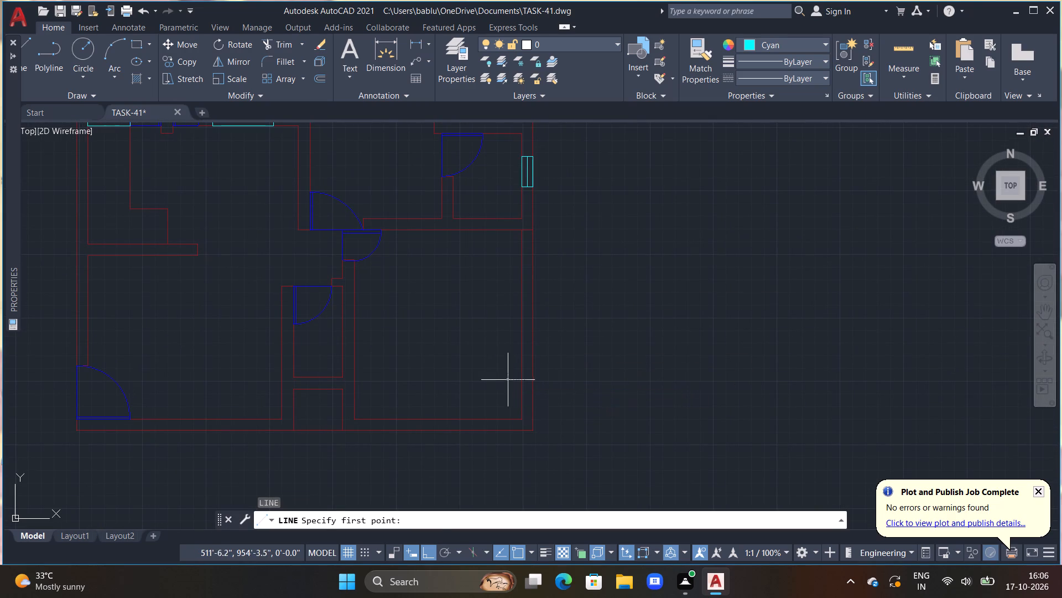
{"action": "left_click_drag", "start_coordinate": [509, 380], "coordinate": [544, 379]}
{"action": "left_click", "coordinate": [570, 378]}
{"action": "key", "text": "Escape"}
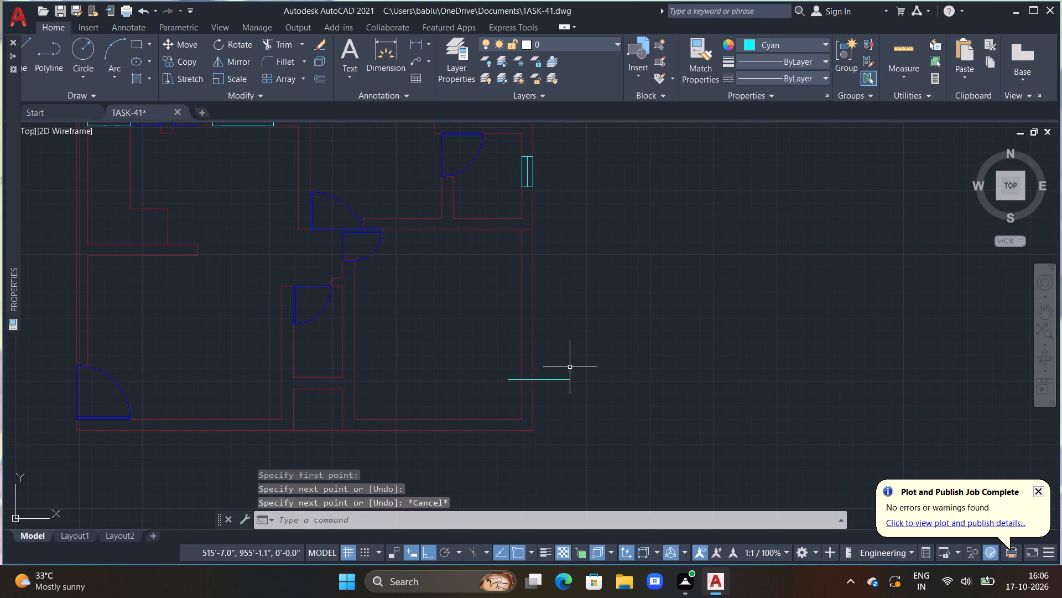
Draw a 5' cyan line up the right wall's inner face from the horizontal cyan line.
{"action": "type", "text": "L"}
{"action": "key", "text": "space"}
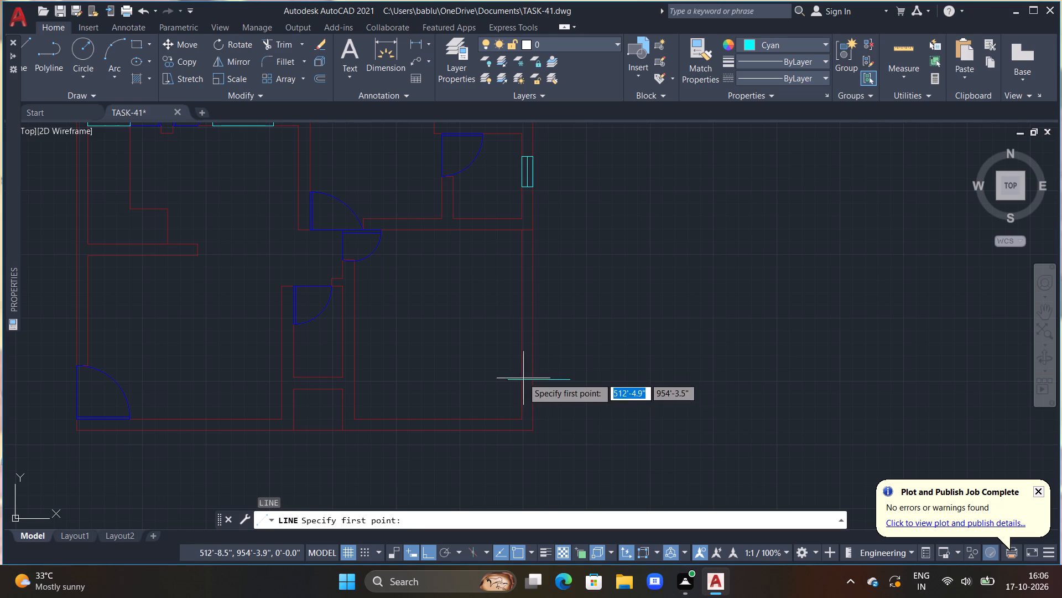
{"action": "left_click_drag", "start_coordinate": [520, 377], "coordinate": [520, 369]}
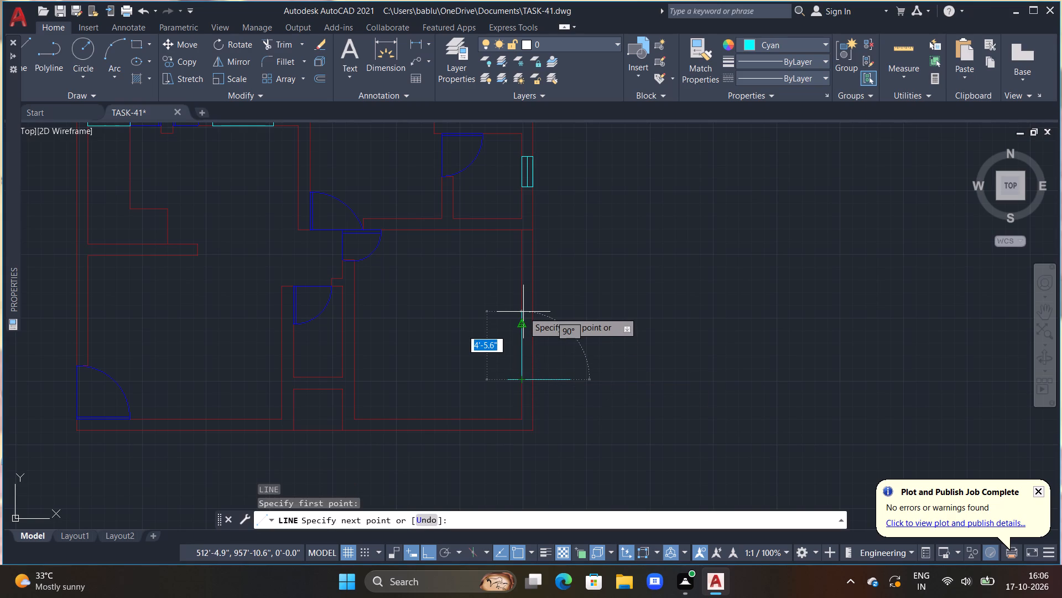
{"action": "type", "text": "5'"}
{"action": "key", "text": "Return"}
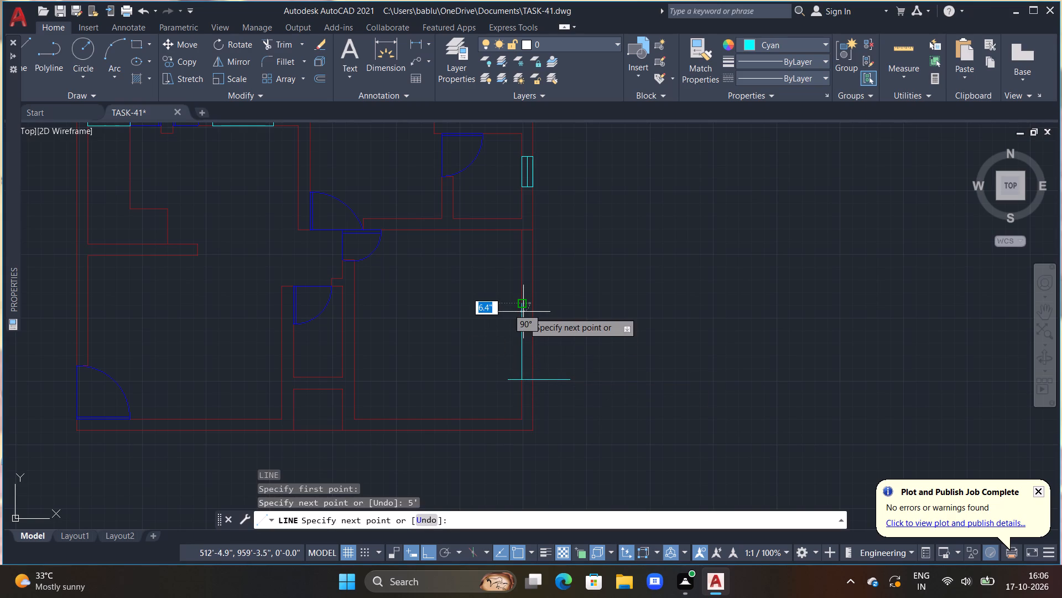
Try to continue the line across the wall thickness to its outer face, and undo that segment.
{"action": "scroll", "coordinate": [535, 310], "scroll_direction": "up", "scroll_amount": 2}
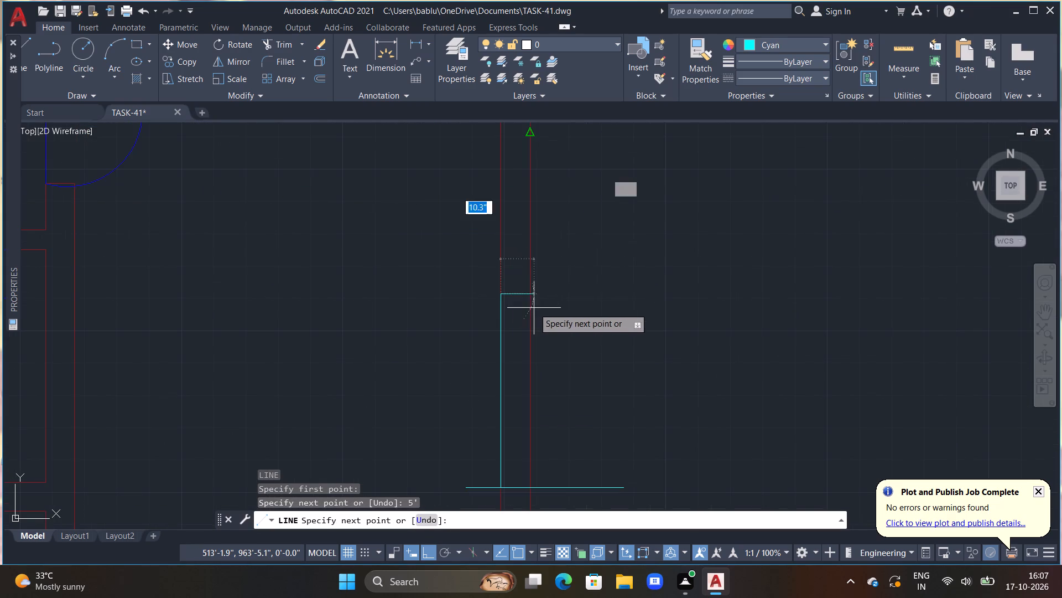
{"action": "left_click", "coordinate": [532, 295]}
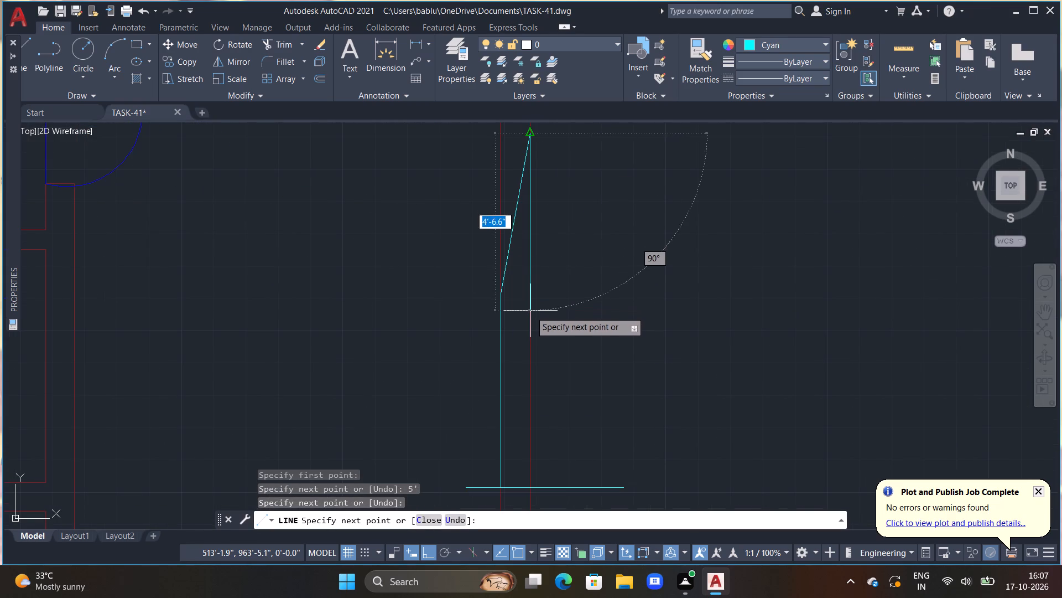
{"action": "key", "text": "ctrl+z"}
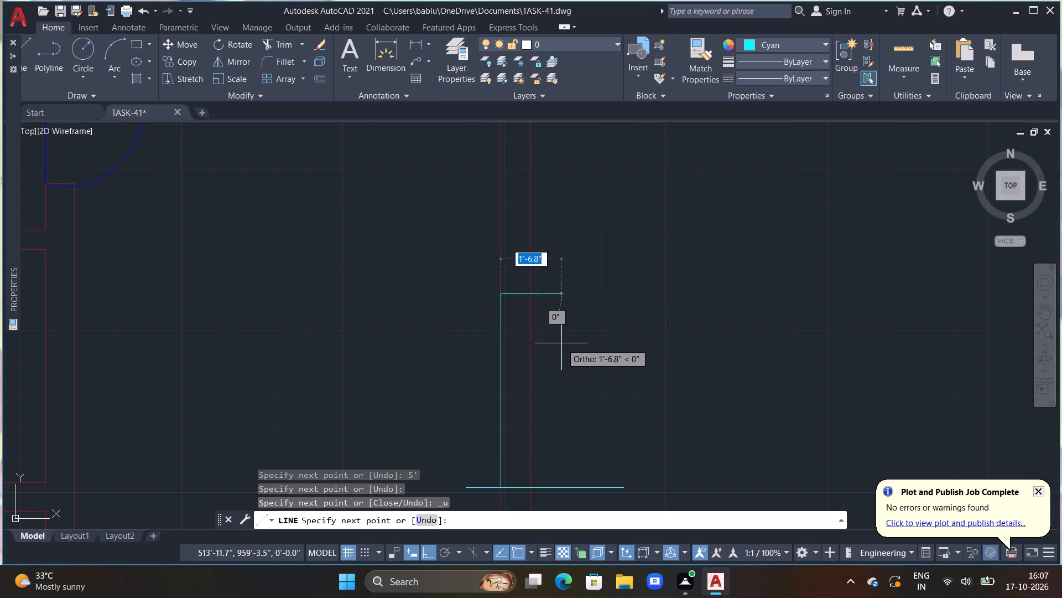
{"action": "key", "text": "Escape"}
Draw a cyan line 5' up the right wall's outer face and across to the top of the inner-face line.
{"action": "middle_click_drag", "start_coordinate": [569, 368], "coordinate": [579, 332]}
{"action": "type", "text": "L"}
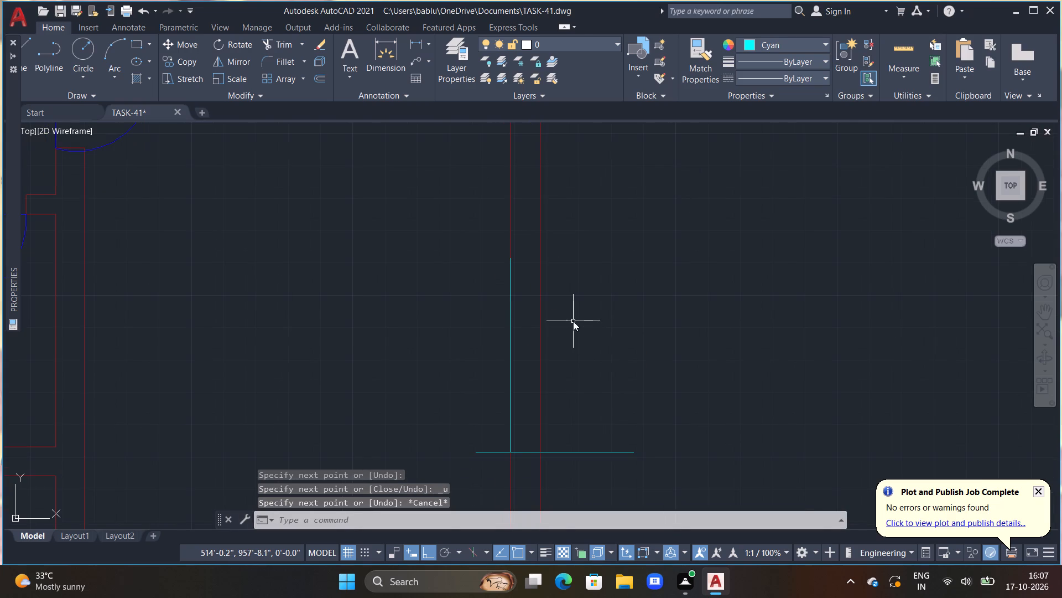
{"action": "key", "text": "space"}
{"action": "left_click", "coordinate": [542, 452]}
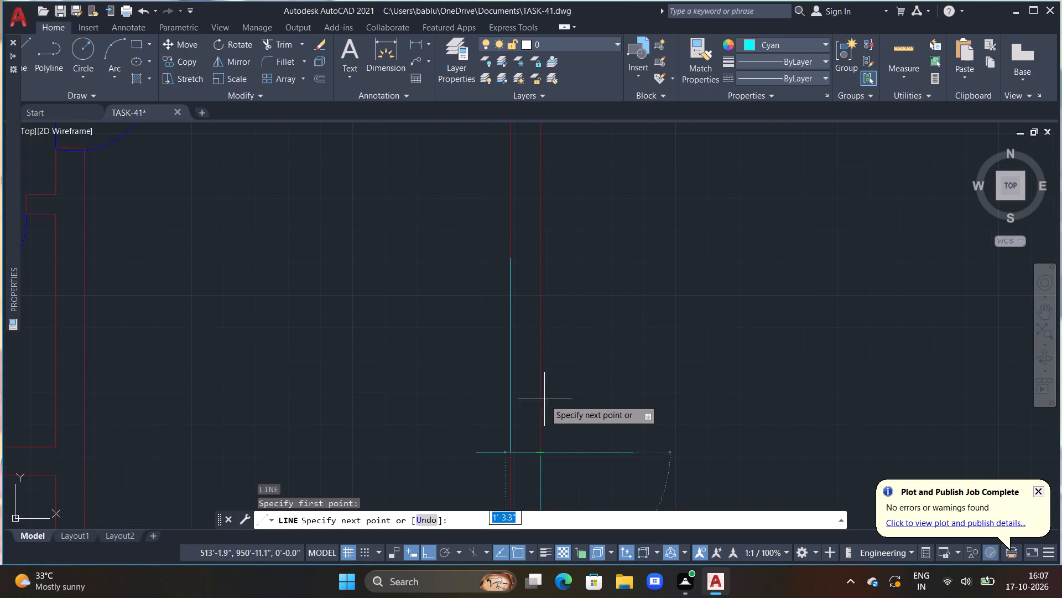
{"action": "scroll", "coordinate": [543, 276], "scroll_direction": "down", "scroll_amount": 2}
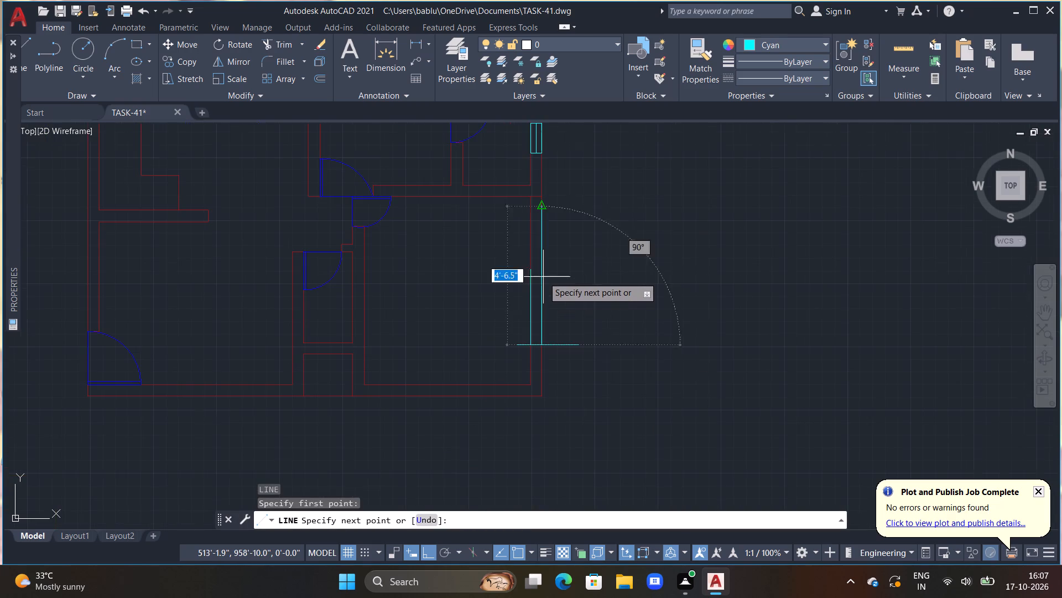
{"action": "scroll", "coordinate": [543, 277], "scroll_direction": "up", "scroll_amount": 1}
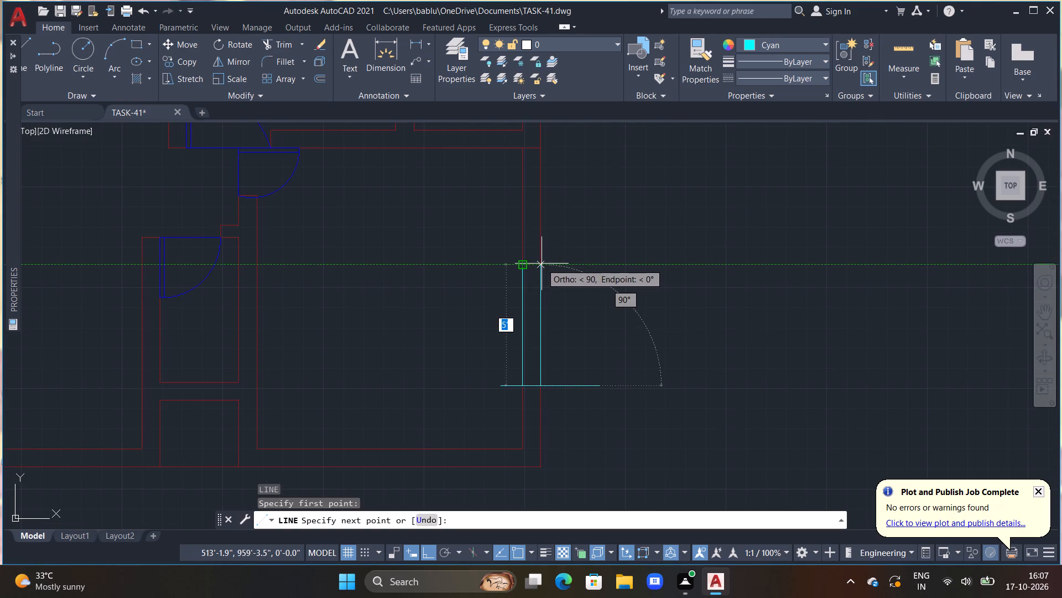
{"action": "left_click", "coordinate": [542, 264]}
{"action": "left_click", "coordinate": [520, 263]}
{"action": "key", "text": "Escape"}
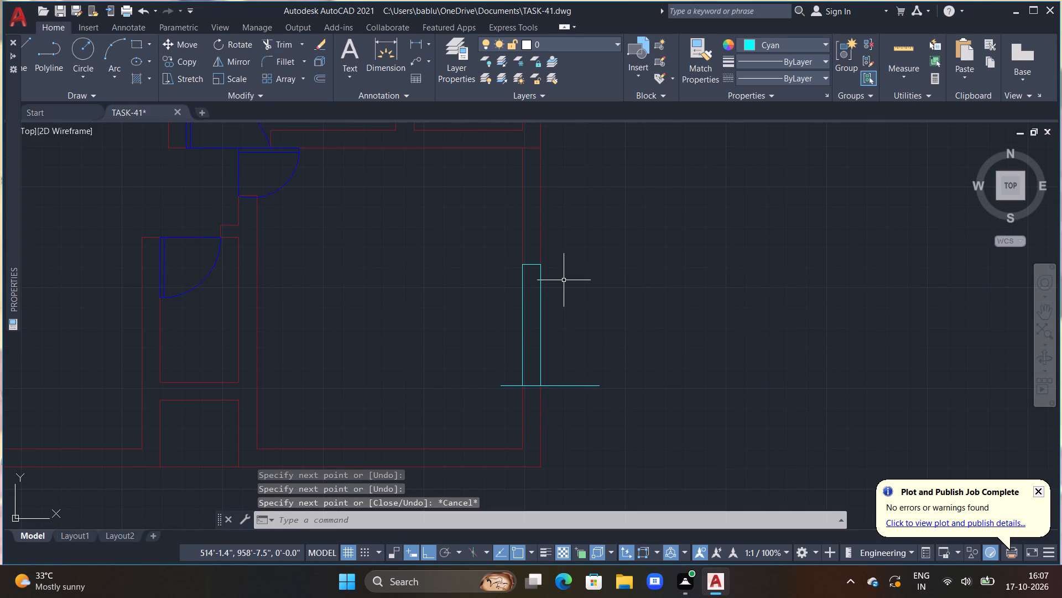
Trim the lower cyan line's overhangs on both sides of the lower-right room's right wall.
{"action": "type", "text": "TR"}
{"action": "key", "text": "space"}
{"action": "left_click_drag", "start_coordinate": [560, 320], "coordinate": [566, 349]}
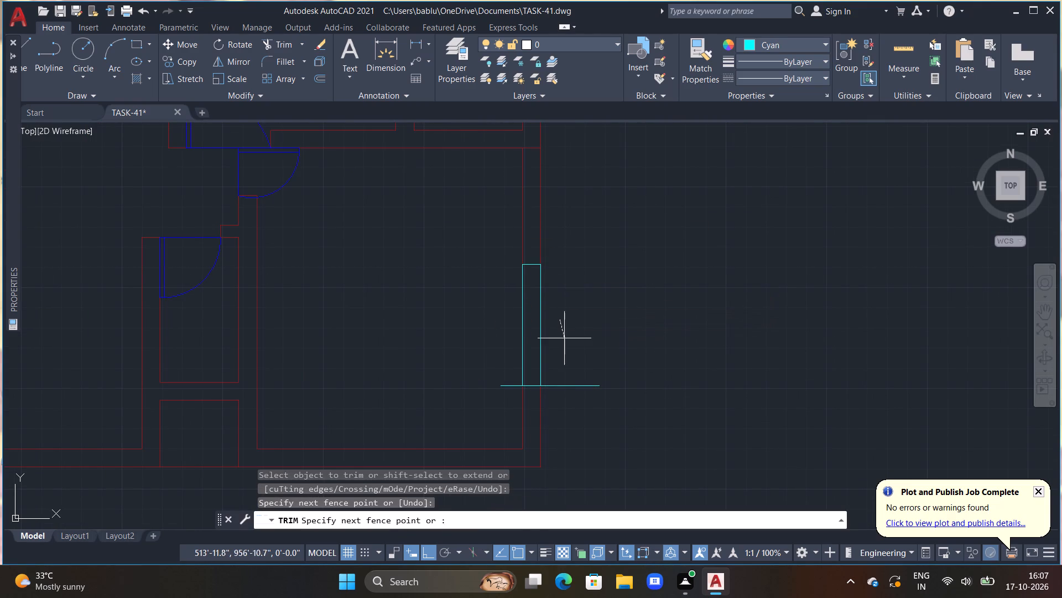
{"action": "left_click_drag", "start_coordinate": [566, 349], "coordinate": [580, 410]}
{"action": "left_click", "coordinate": [512, 386]}
{"action": "key", "text": "Escape"}
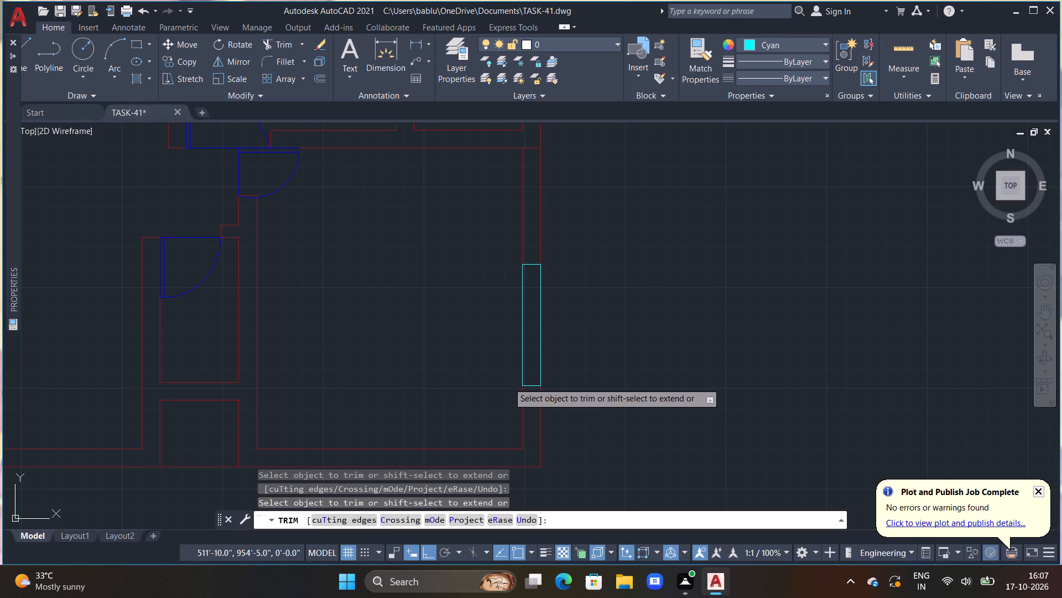
{"action": "key", "text": "Escape"}
{"action": "key", "text": "Escape"}
Draw the lower-right room window's vertical centre line between the midpoints of its two ends.
{"action": "type", "text": "L"}
{"action": "key", "text": "space"}
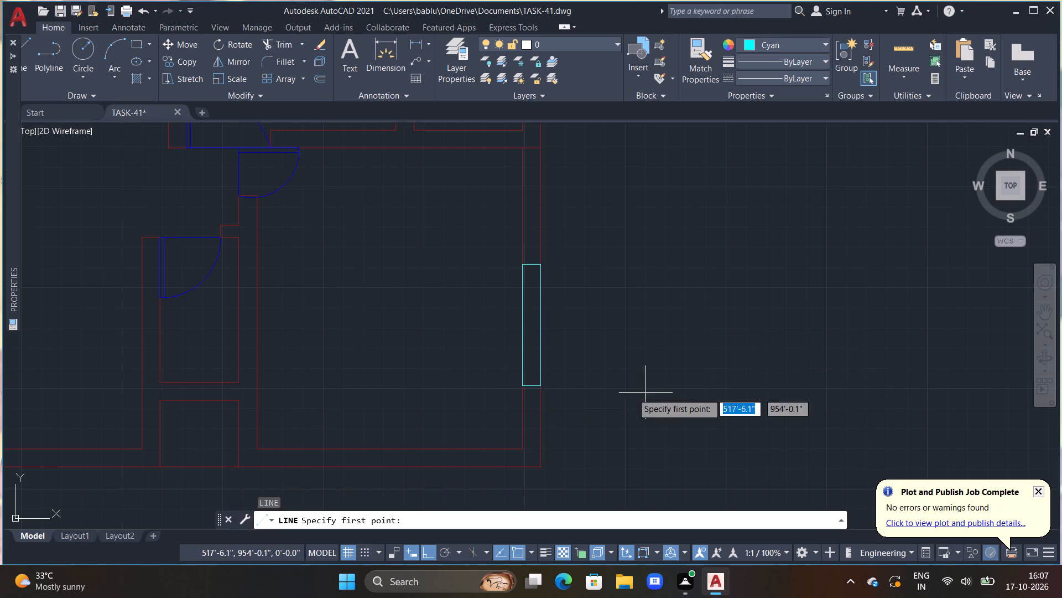
{"action": "left_click", "coordinate": [533, 387]}
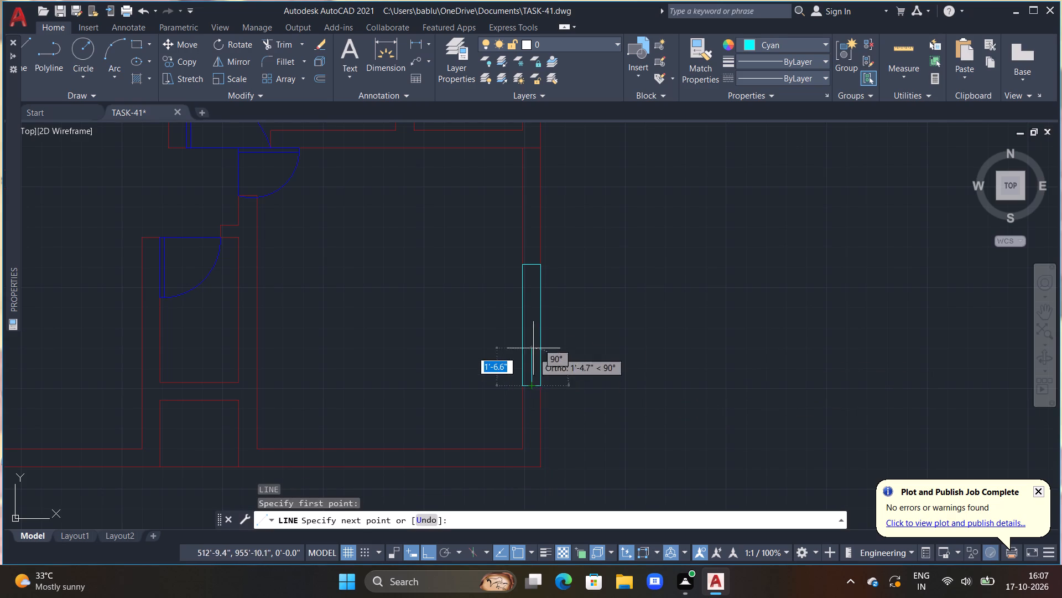
{"action": "left_click", "coordinate": [532, 261]}
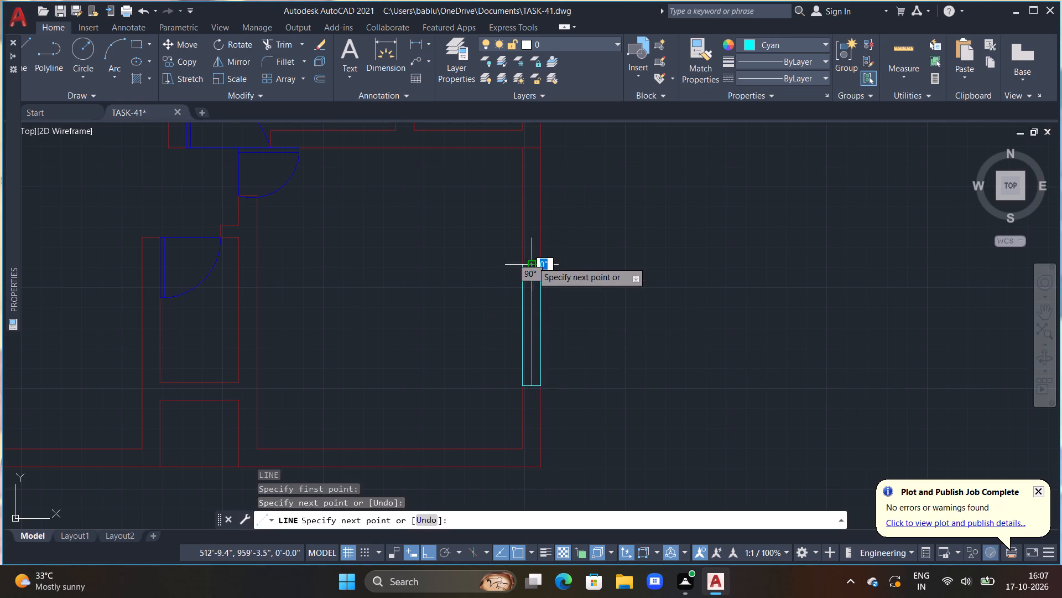
{"action": "key", "text": "Escape"}
Draw a vertical cyan line about 1' long across the horizontal partition below the narrow room between the two lower rooms.
{"action": "scroll", "coordinate": [529, 315], "scroll_direction": "down", "scroll_amount": 1}
{"action": "middle_click_drag", "start_coordinate": [558, 332], "coordinate": [642, 311]}
{"action": "key", "text": "Escape"}
{"action": "key", "text": "Escape"}
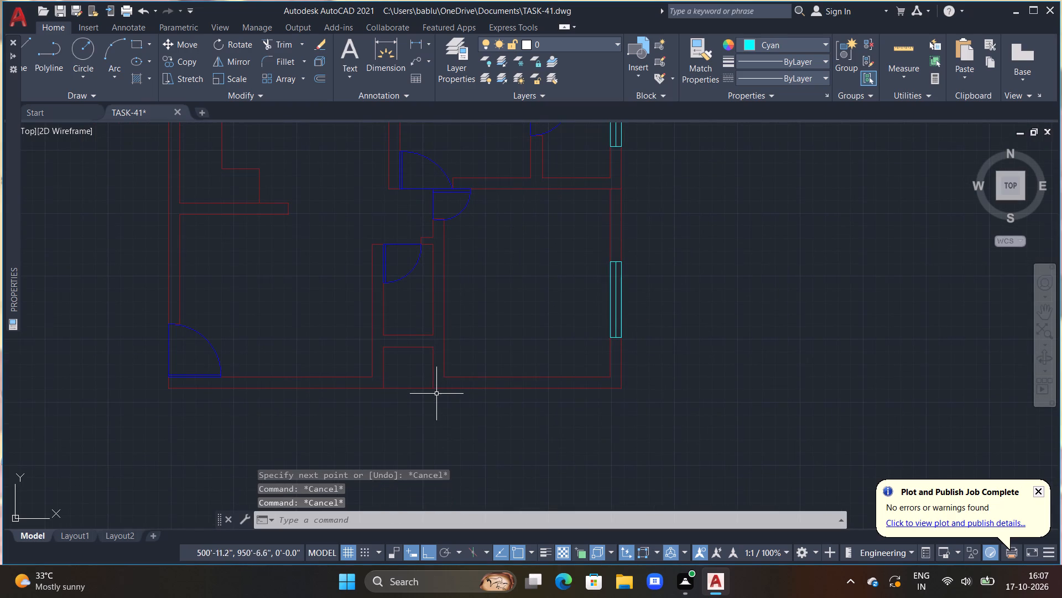
{"action": "key", "text": "Escape"}
{"action": "middle_click", "coordinate": [492, 345]}
{"action": "middle_click_drag", "start_coordinate": [487, 346], "coordinate": [529, 360]}
{"action": "scroll", "coordinate": [413, 355], "scroll_direction": "up", "scroll_amount": 2}
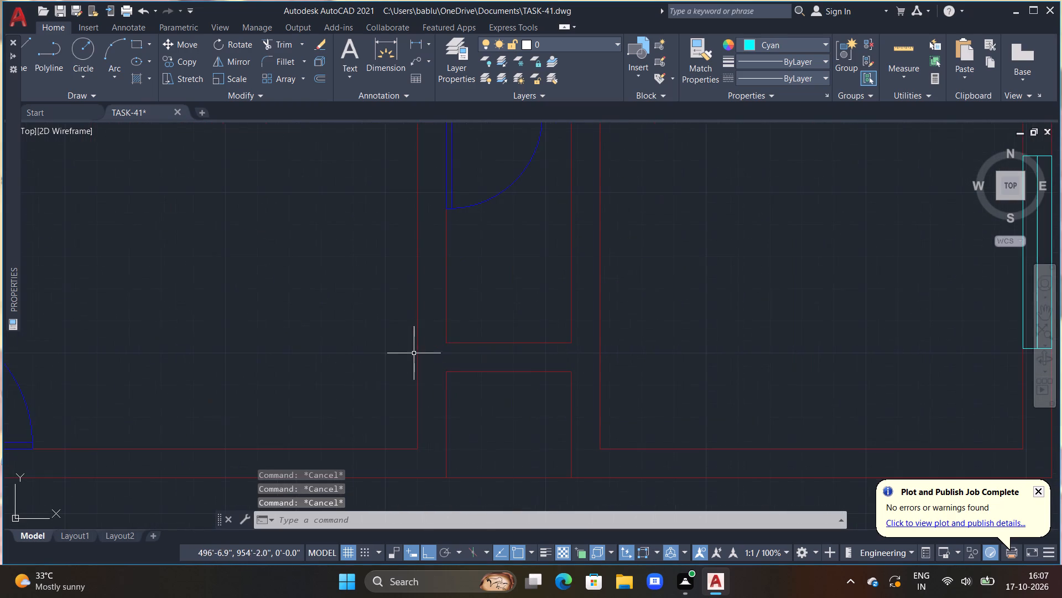
{"action": "key", "text": "l"}
{"action": "key", "text": "space"}
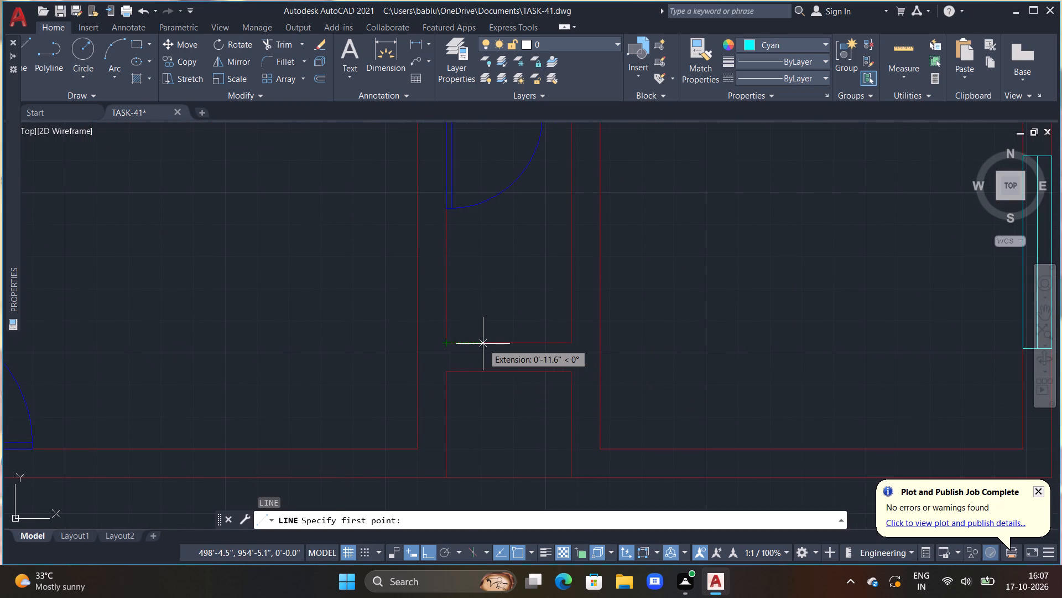
{"action": "left_click", "coordinate": [483, 344]}
{"action": "left_click", "coordinate": [489, 385]}
{"action": "key", "text": "Escape"}
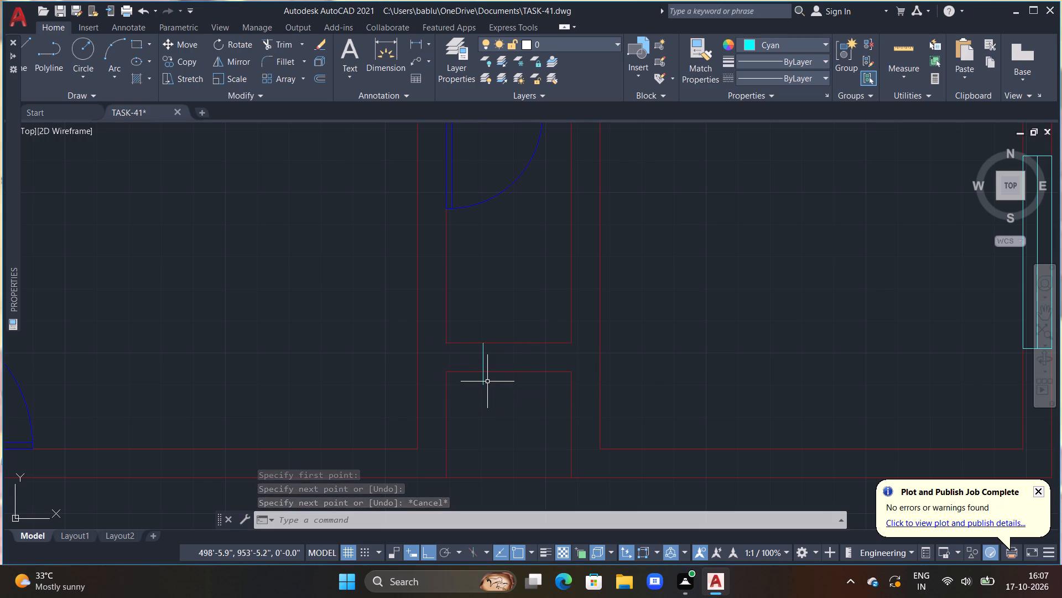
Trim the vertical cyan line's overhang below the narrow room's lower partition.
{"action": "key", "text": "t"}
{"action": "type", "text": "R"}
{"action": "key", "text": "space"}
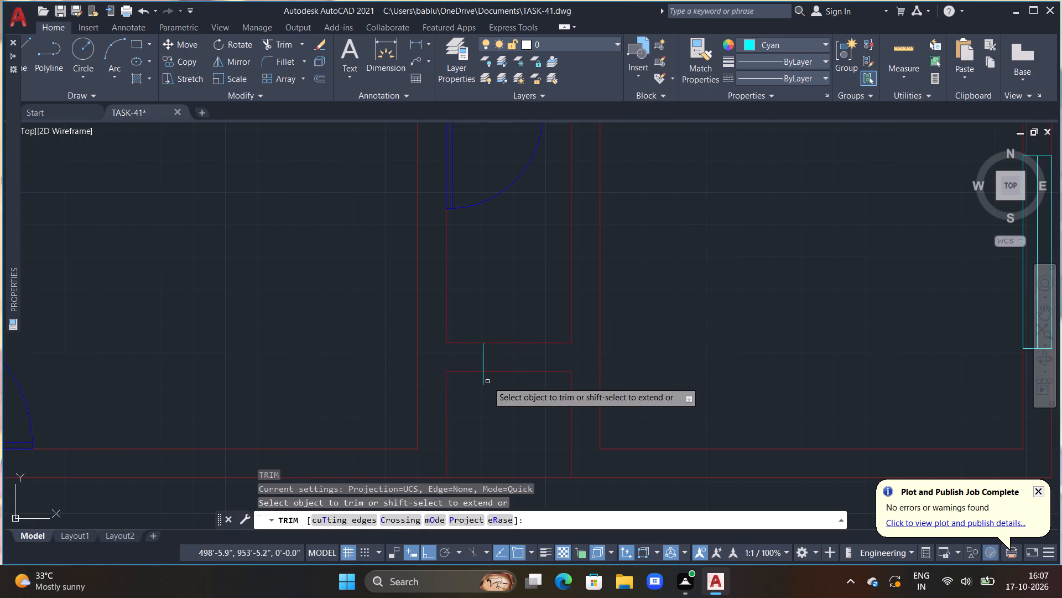
{"action": "left_click", "coordinate": [482, 380]}
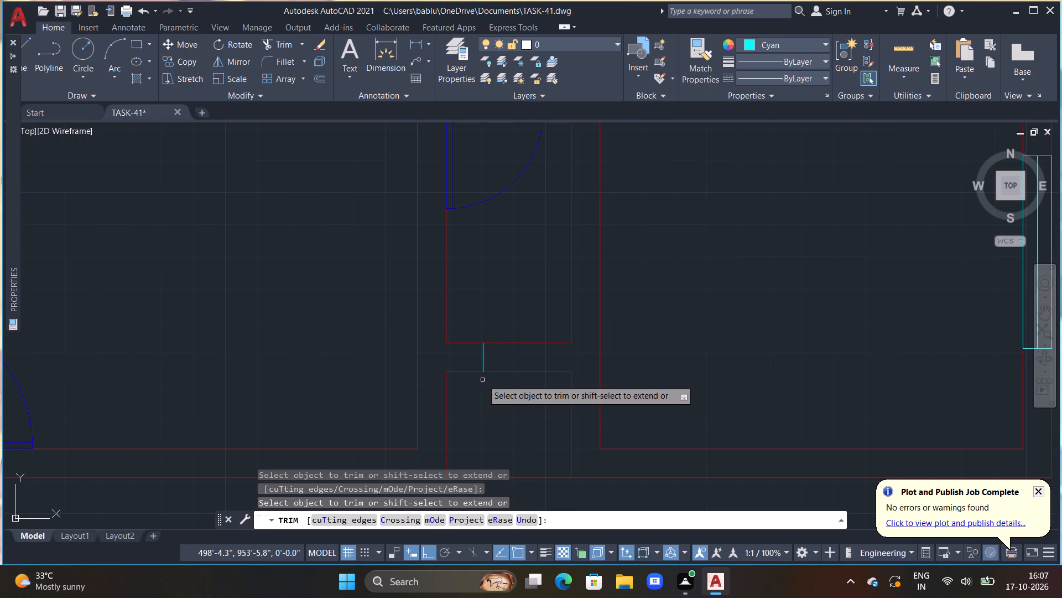
Remove the remaining vertical cyan line from between the two partition lines below the narrow room.
{"action": "type", "text": "OFF"}
{"action": "key", "text": "space"}
{"action": "type", "text": "2'"}
{"action": "key", "text": "Return"}
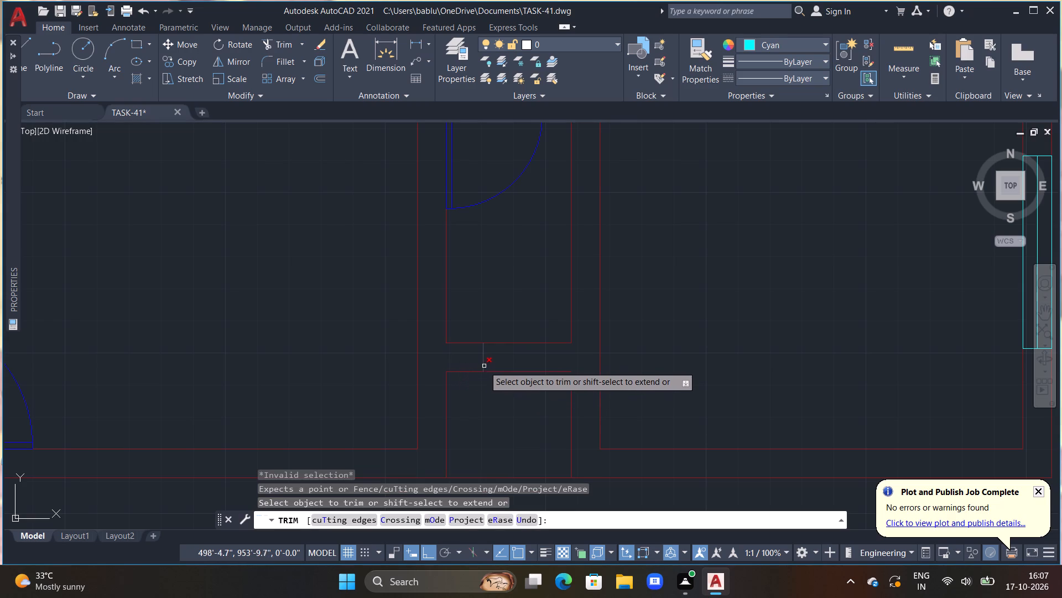
{"action": "left_click", "coordinate": [484, 362]}
{"action": "key", "text": "Escape"}
{"action": "key", "text": "Escape"}
{"action": "key", "text": "Escape"}
{"action": "key", "text": "Escape"}
{"action": "key", "text": "Escape"}
{"action": "key", "text": "Escape"}
{"action": "key", "text": "Escape"}
{"action": "key", "text": "Escape"}
{"action": "key", "text": "Escape"}
{"action": "key", "text": "Escape"}
{"action": "key", "text": "Escape"}
{"action": "key", "text": "Escape"}
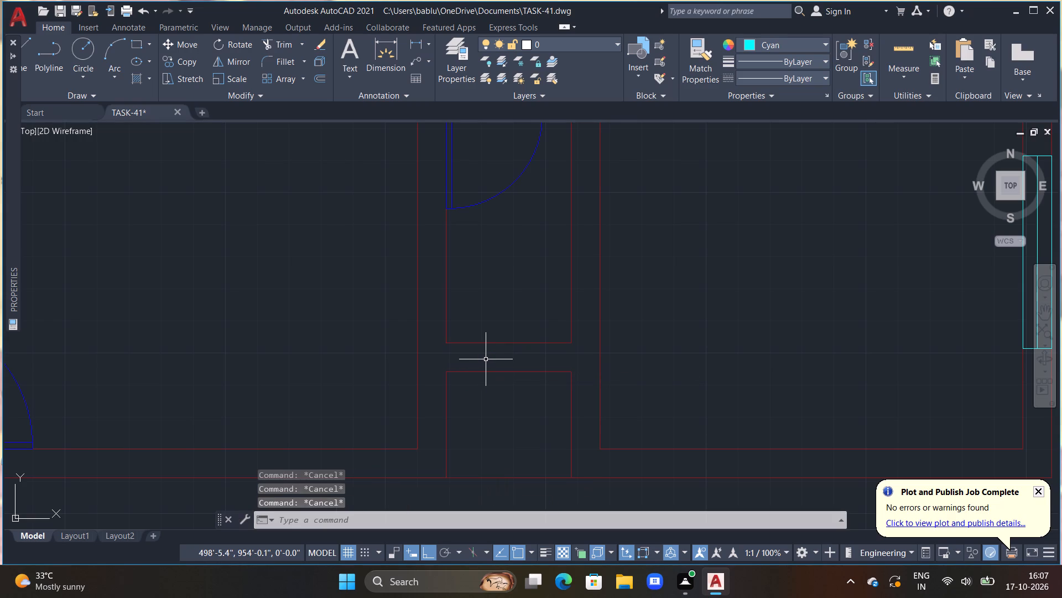
Draw a vertical cyan line about 1'-3" long crossing both lines of the partition below the narrow room.
{"action": "type", "text": "L"}
{"action": "key", "text": "space"}
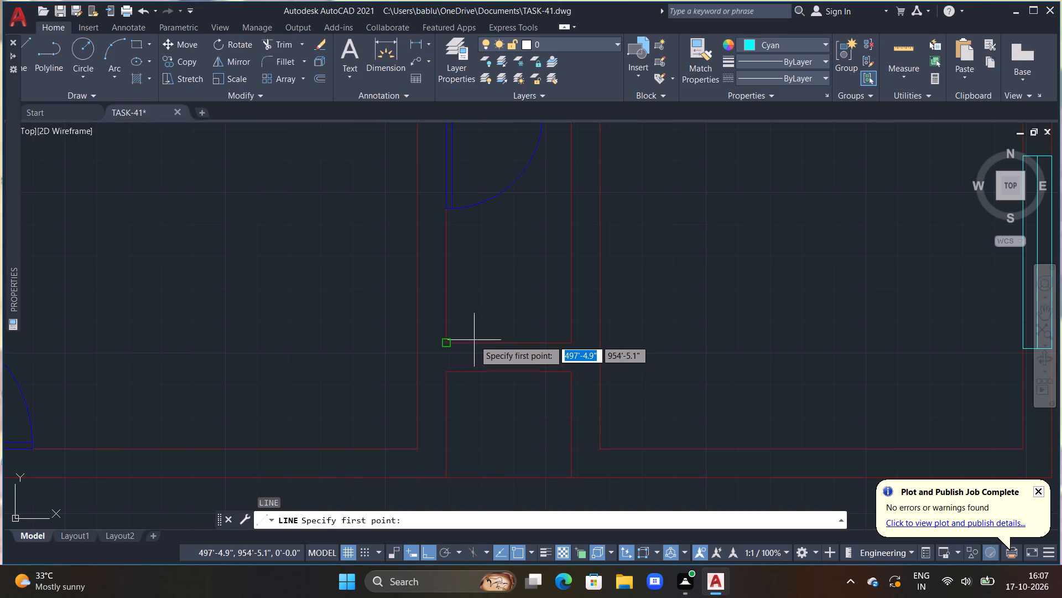
{"action": "scroll", "coordinate": [477, 347], "scroll_direction": "up", "scroll_amount": 1}
{"action": "left_click_drag", "start_coordinate": [476, 327], "coordinate": [475, 332]}
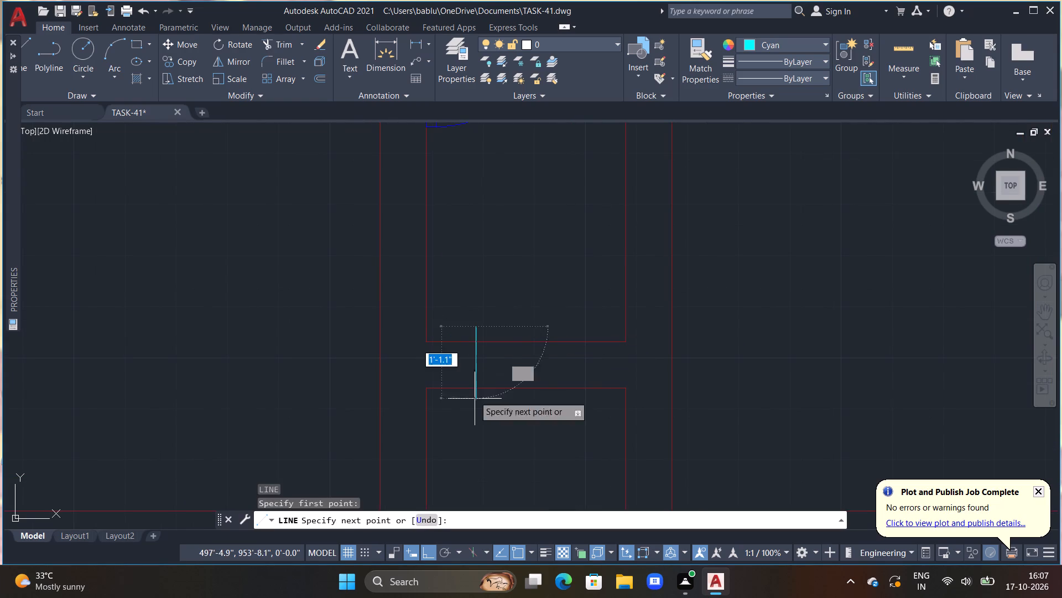
{"action": "left_click", "coordinate": [476, 405]}
{"action": "key", "text": "Escape"}
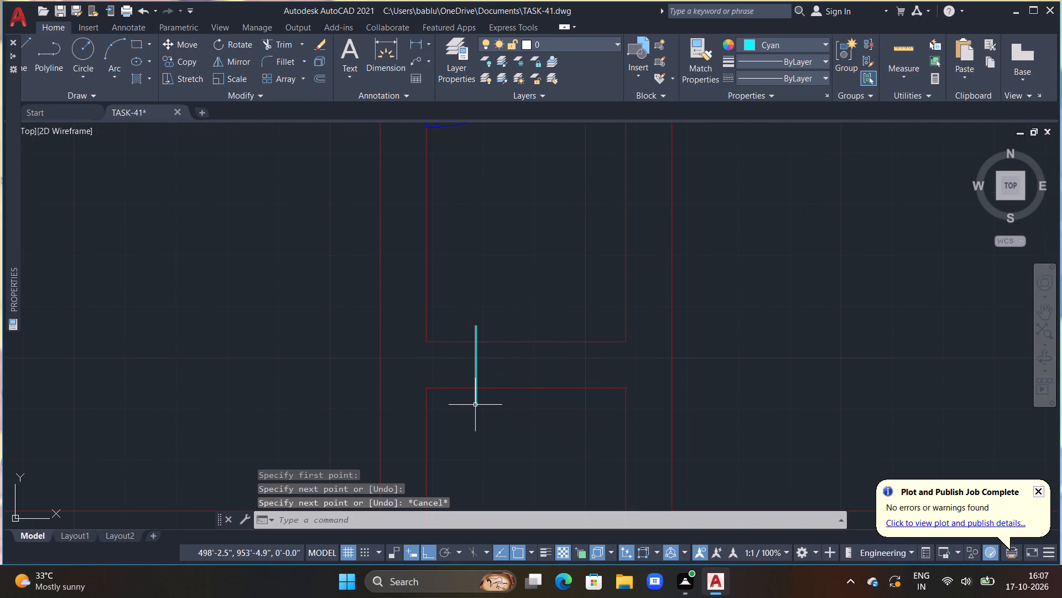
Offset the vertical cyan line 2' to the right across the narrow room's lower partition.
{"action": "type", "text": "OFF 2'"}
{"action": "key", "text": "Return"}
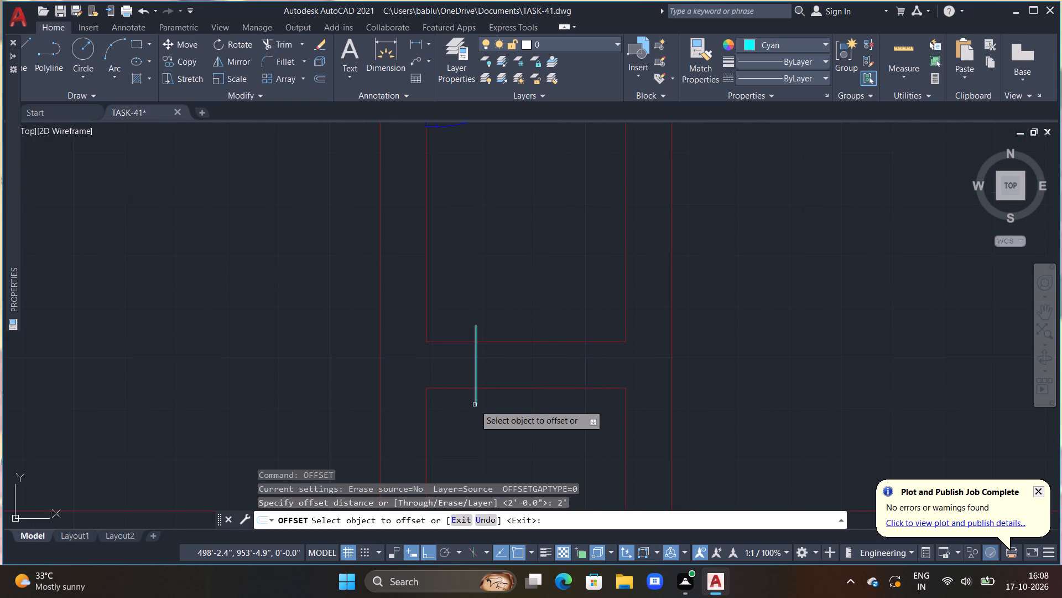
{"action": "left_click", "coordinate": [475, 405]}
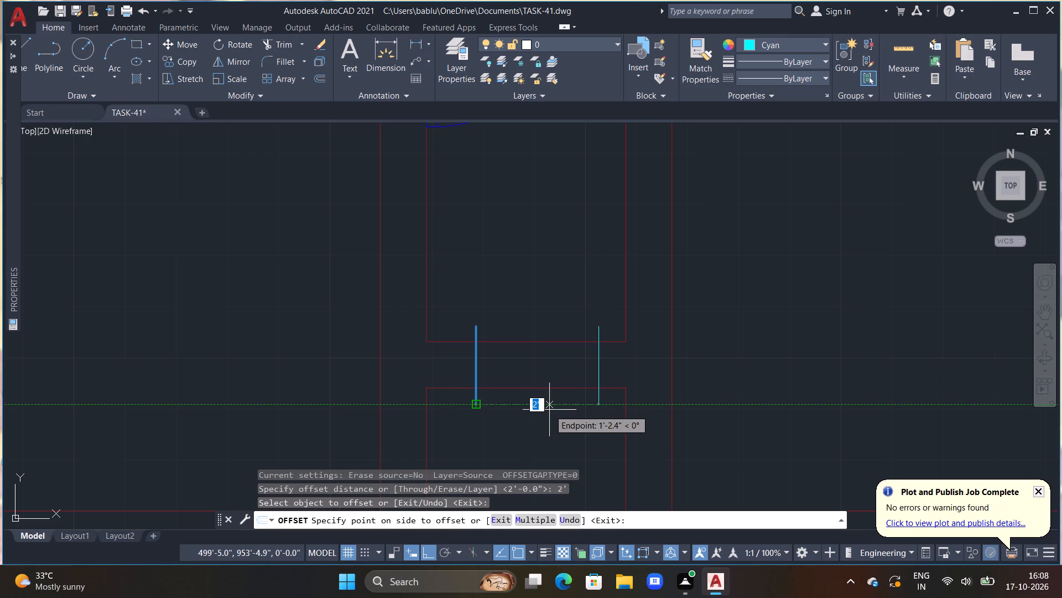
{"action": "left_click", "coordinate": [549, 410]}
{"action": "key", "text": "Escape"}
Trim both vertical cyan lines' overhangs above and below the narrow room's lower partition.
{"action": "type", "text": "TR"}
{"action": "key", "text": "space"}
{"action": "left_click", "coordinate": [474, 400]}
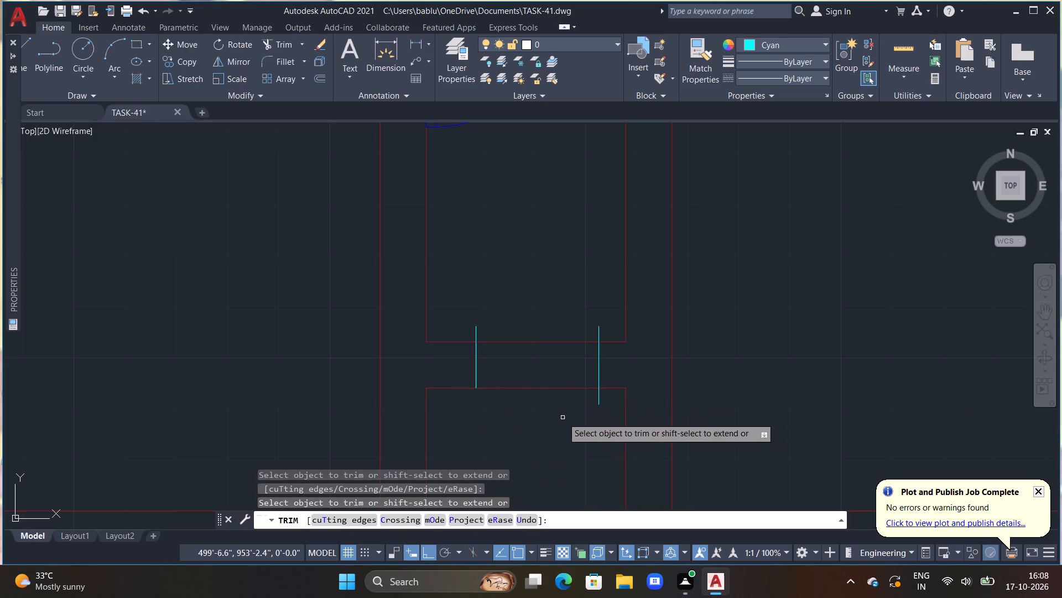
{"action": "left_click", "coordinate": [599, 401]}
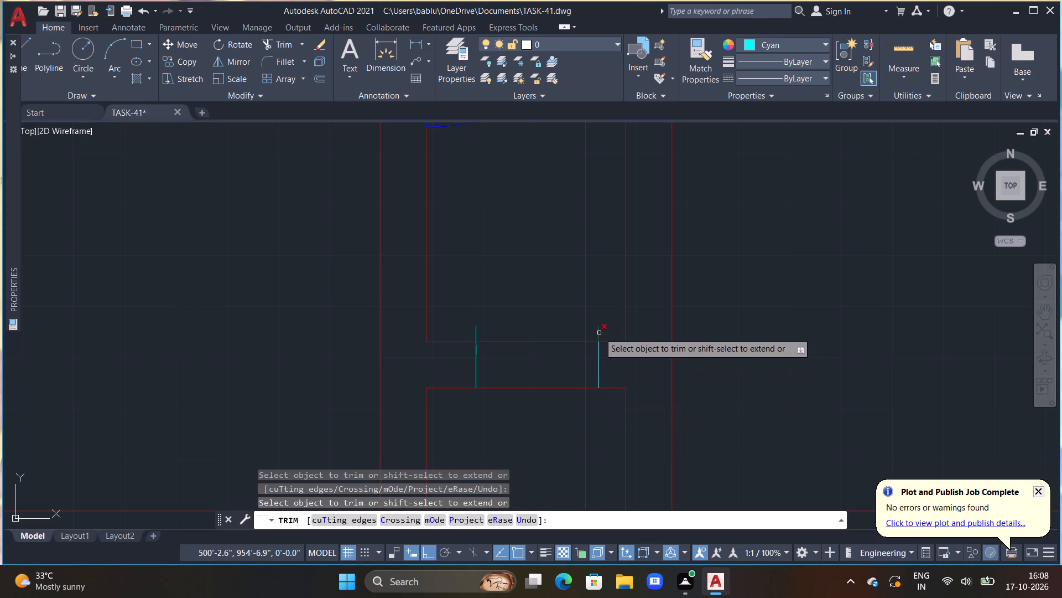
{"action": "left_click", "coordinate": [599, 332]}
{"action": "left_click", "coordinate": [476, 334]}
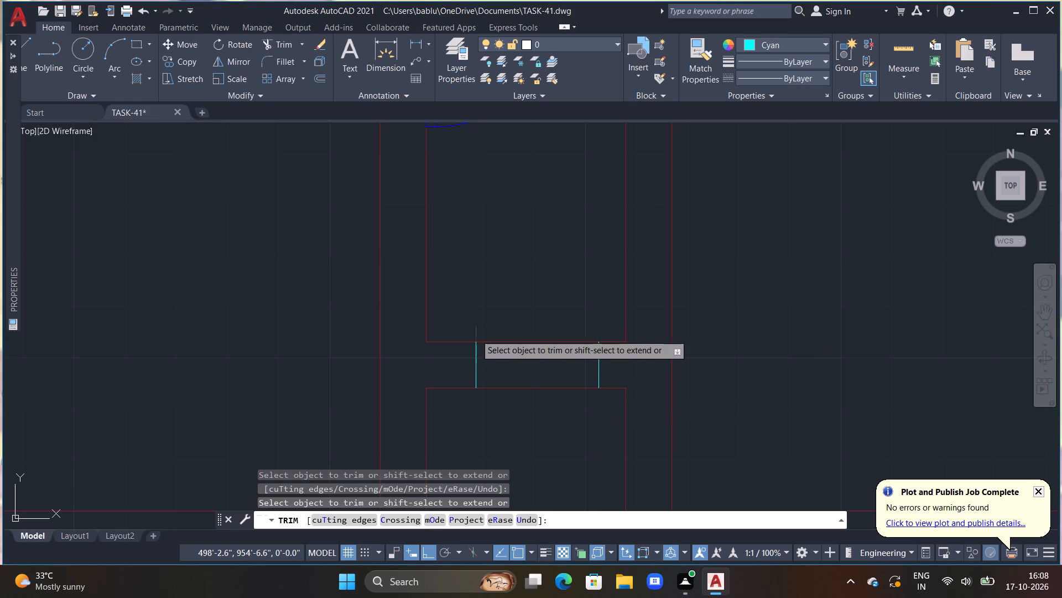
{"action": "key", "text": "Escape"}
Close the narrow room's window outline with cyan lines along its bottom, right and top edges.
{"action": "key", "text": "l"}
{"action": "key", "text": "space"}
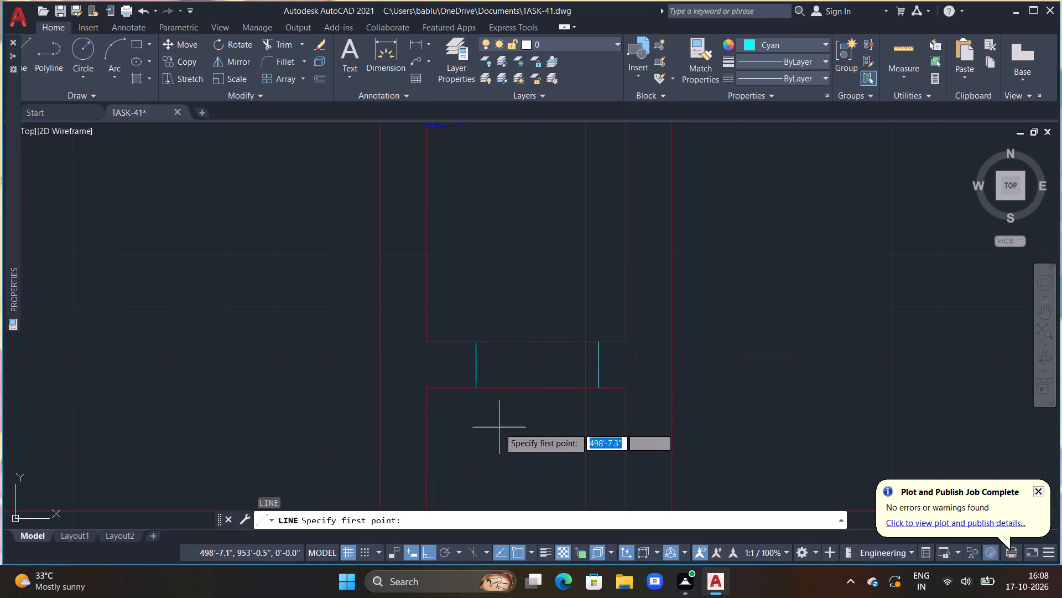
{"action": "left_click", "coordinate": [475, 389]}
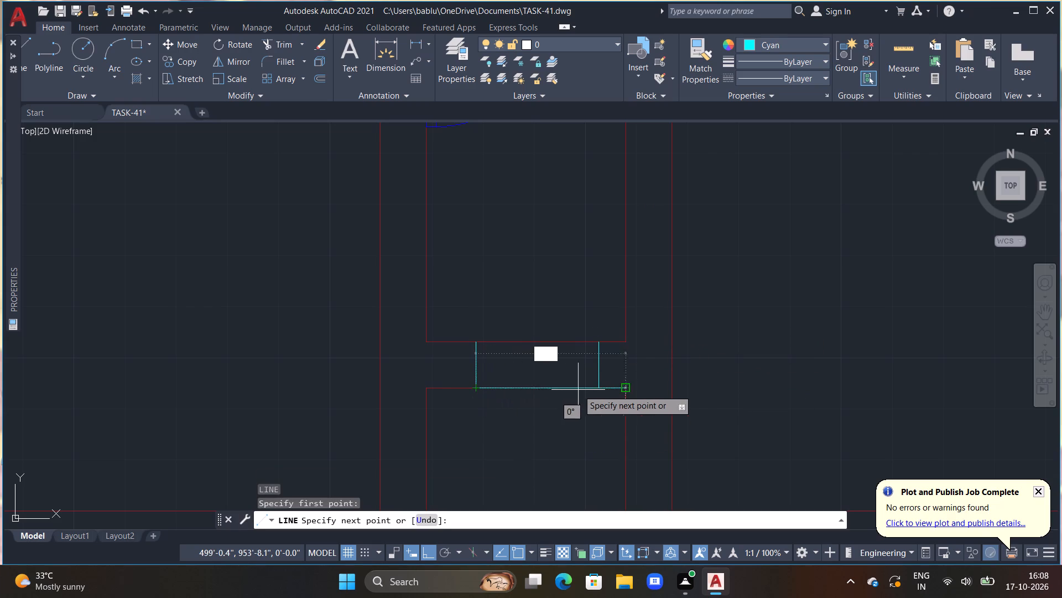
{"action": "left_click", "coordinate": [597, 388]}
{"action": "left_click", "coordinate": [599, 343]}
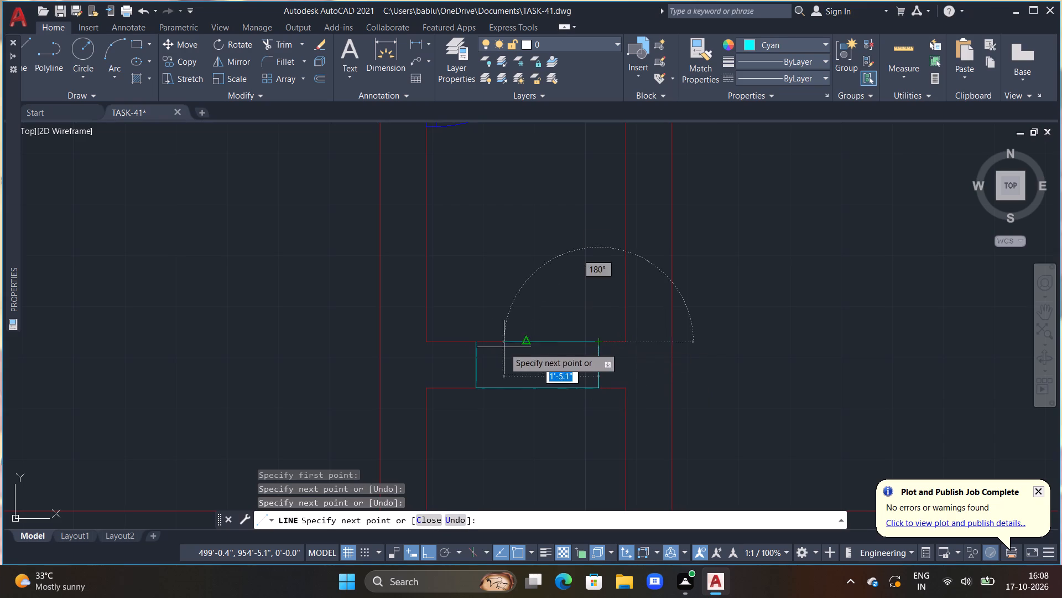
{"action": "left_click", "coordinate": [479, 343]}
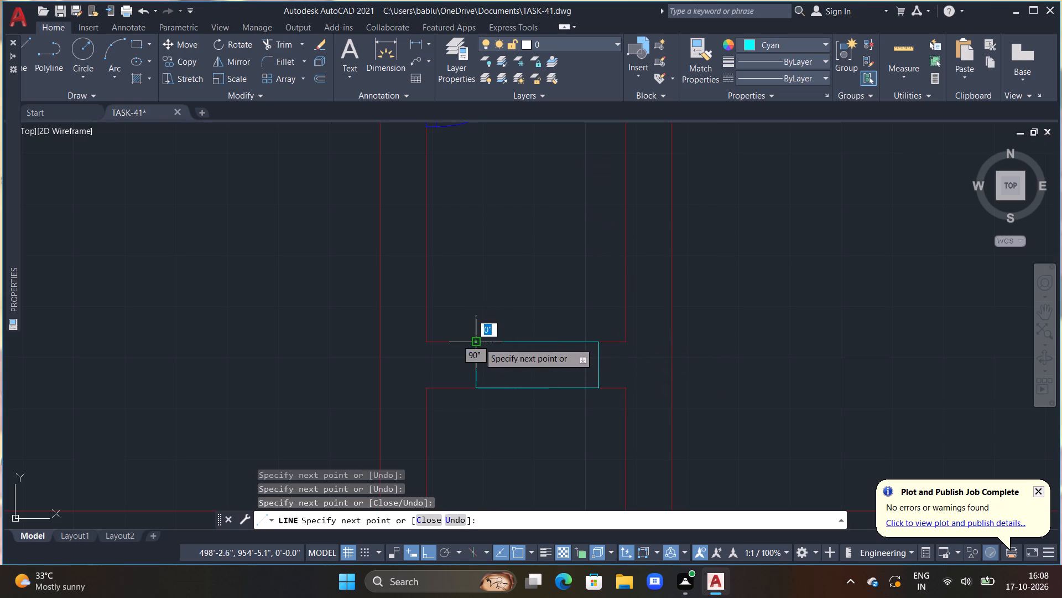
{"action": "key", "text": "Escape"}
Draw the narrow room window's horizontal centre line between the midpoints of its two ends.
{"action": "middle_click_drag", "start_coordinate": [541, 373], "coordinate": [542, 368]}
{"action": "type", "text": "L"}
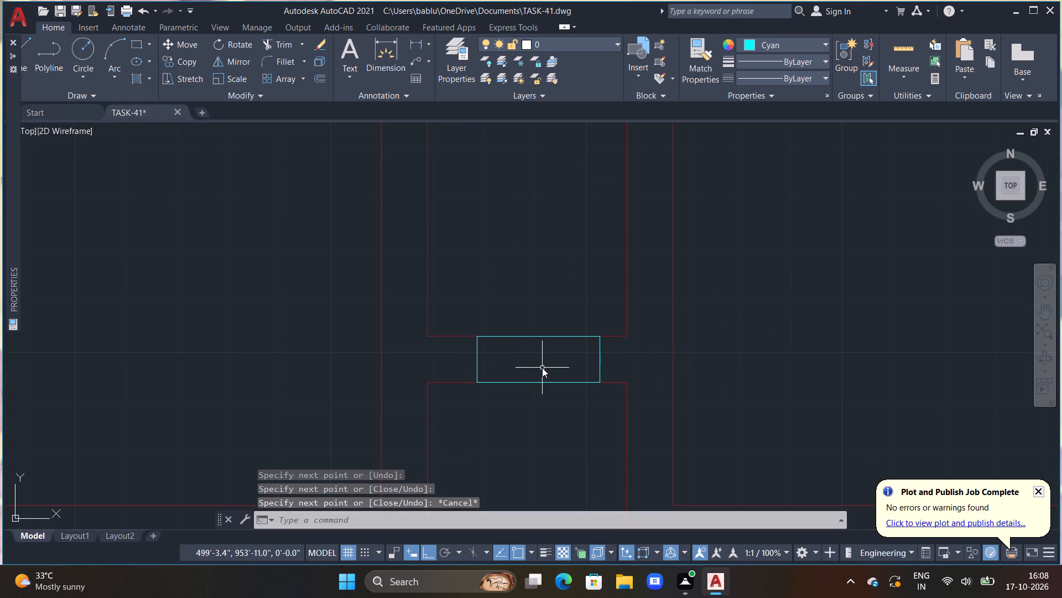
{"action": "key", "text": "space"}
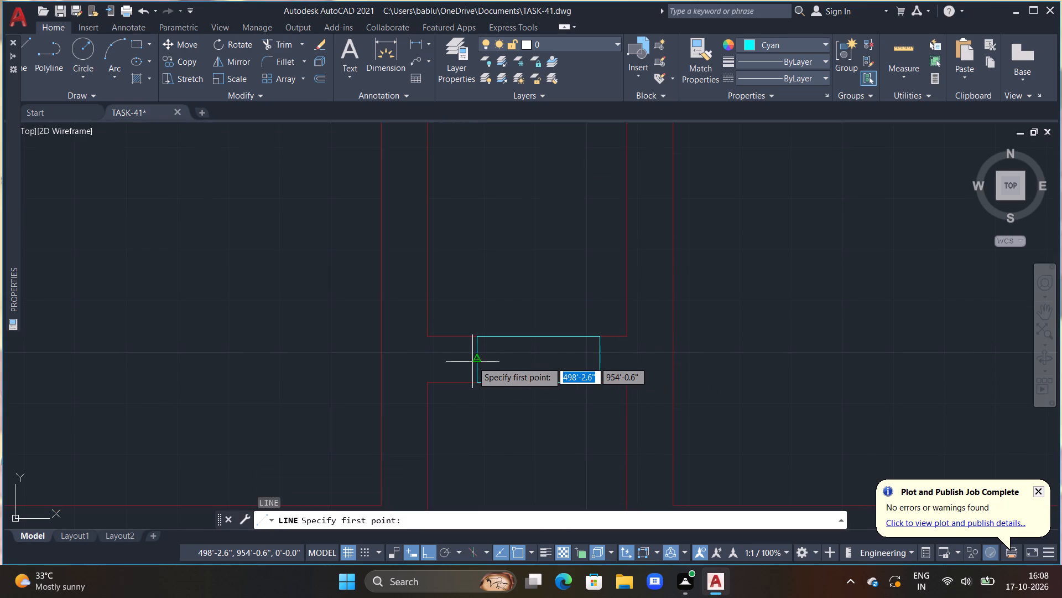
{"action": "left_click", "coordinate": [476, 362]}
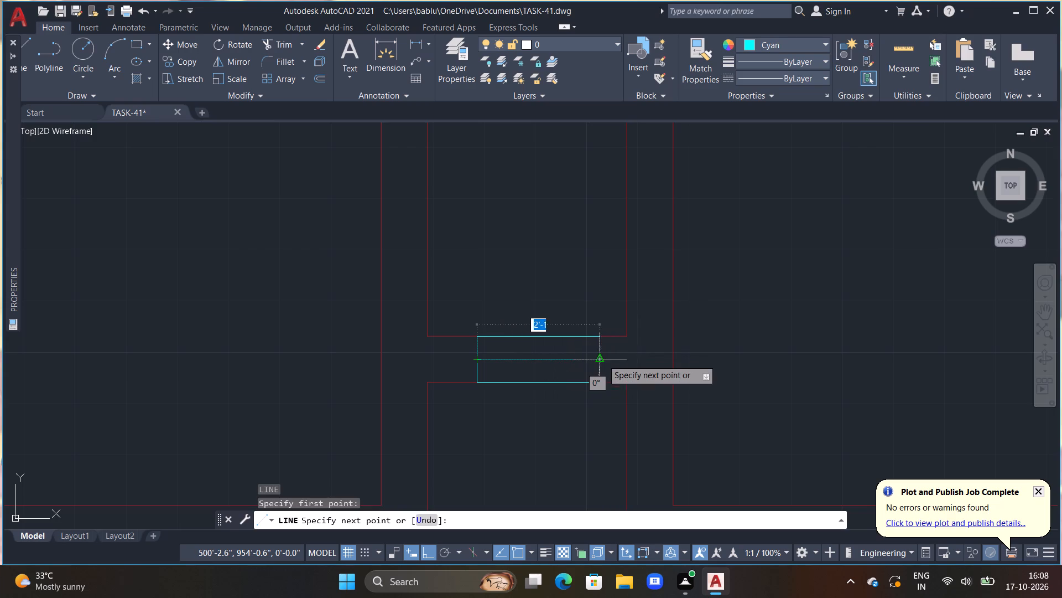
{"action": "left_click", "coordinate": [598, 360]}
{"action": "key", "text": "Escape"}
Draw a horizontal cyan line about 1'-10" long from the upper-left inner window's lower-right corner to the adjacent door leaf's base.
{"action": "scroll", "coordinate": [597, 385], "scroll_direction": "down", "scroll_amount": 2}
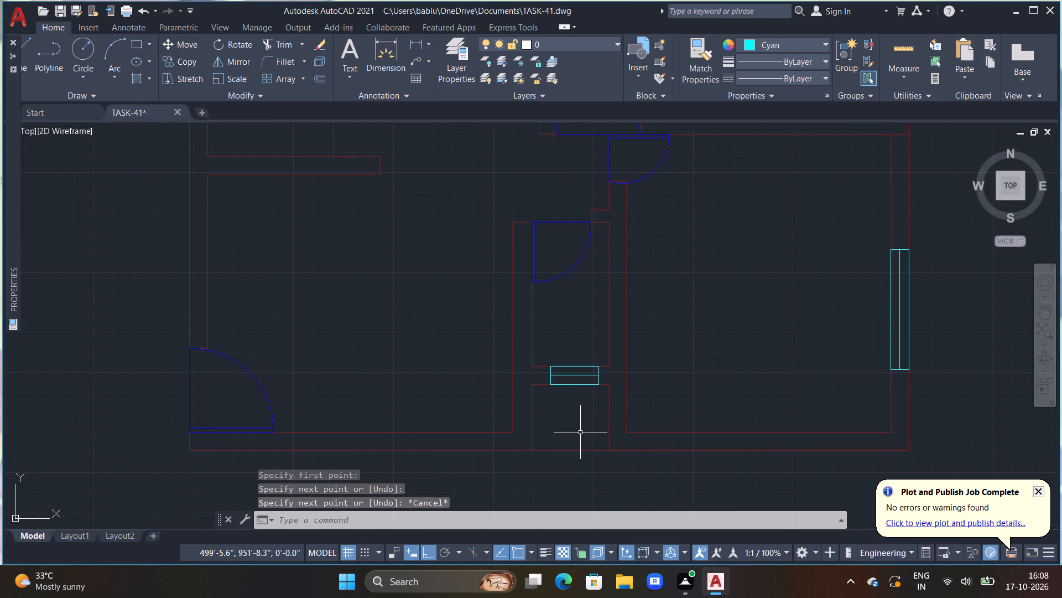
{"action": "scroll", "coordinate": [605, 366], "scroll_direction": "down", "scroll_amount": 2}
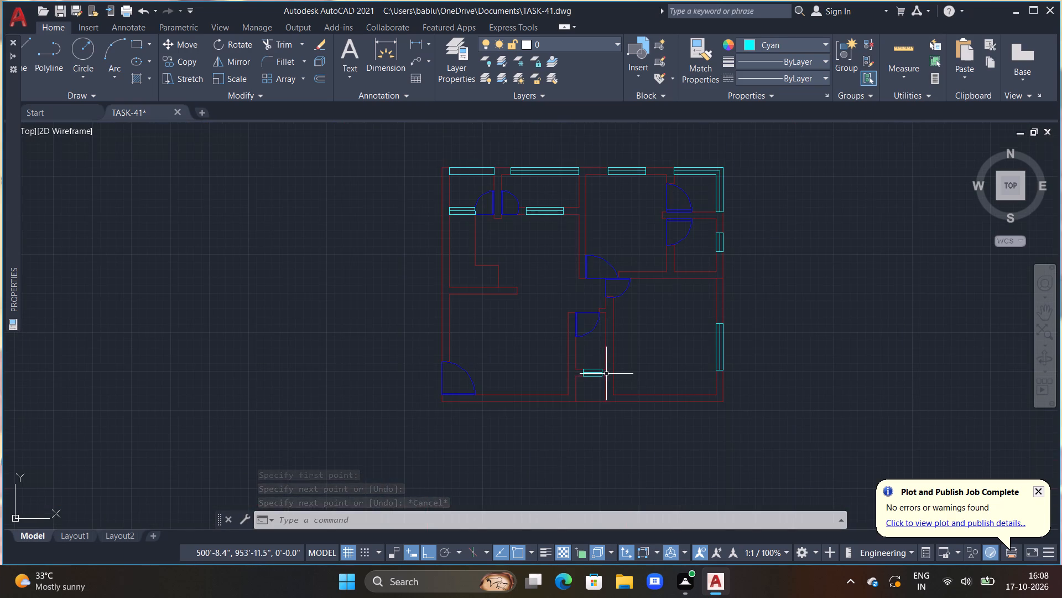
{"action": "middle_click_drag", "start_coordinate": [606, 374], "coordinate": [699, 427]}
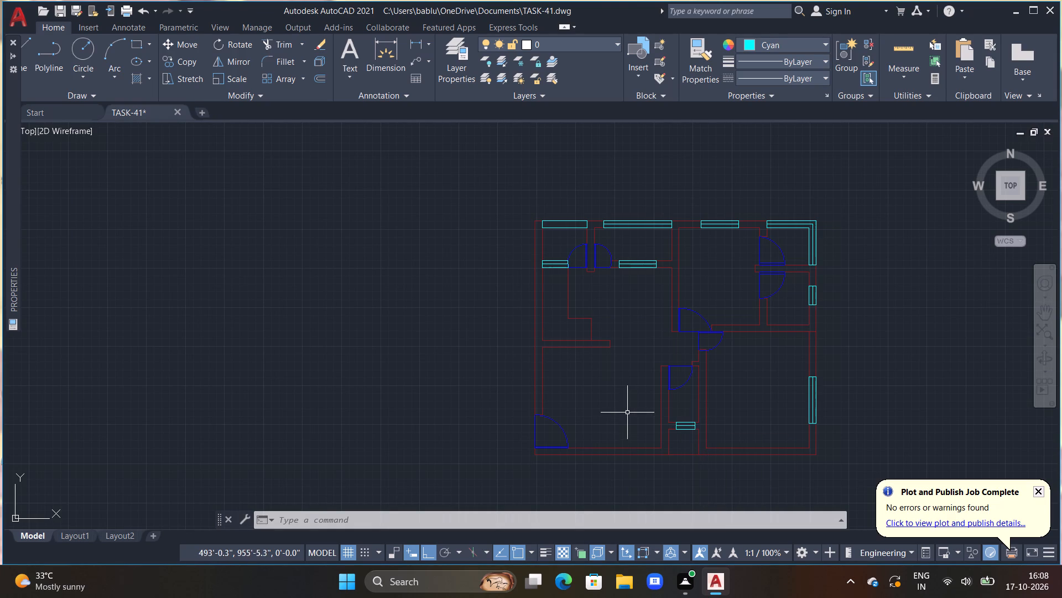
{"action": "middle_click_drag", "start_coordinate": [628, 403], "coordinate": [628, 417]}
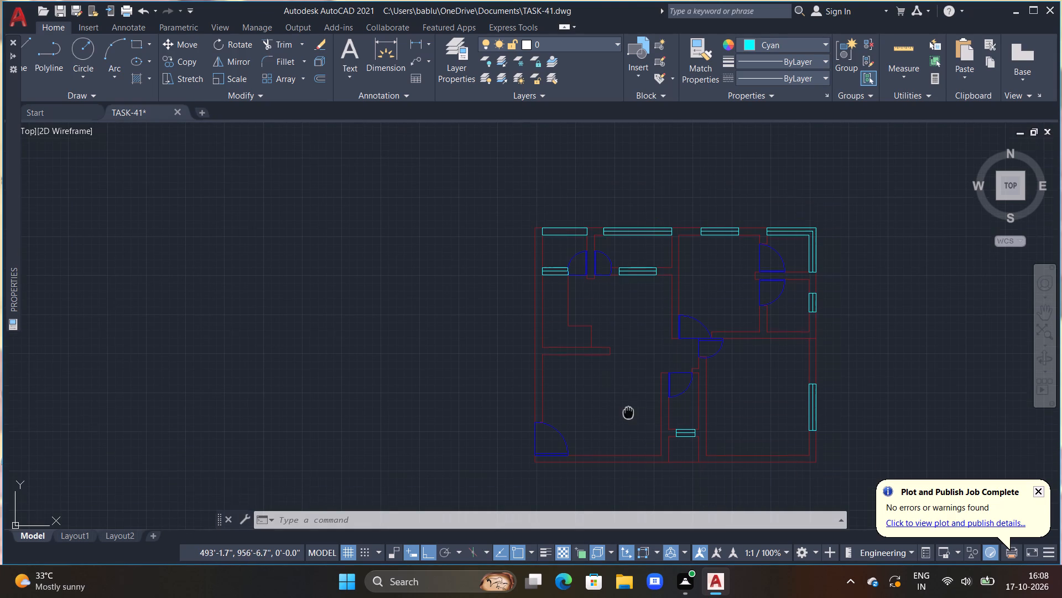
{"action": "middle_click_drag", "start_coordinate": [628, 417], "coordinate": [626, 434]}
{"action": "scroll", "coordinate": [629, 373], "scroll_direction": "up", "scroll_amount": 1}
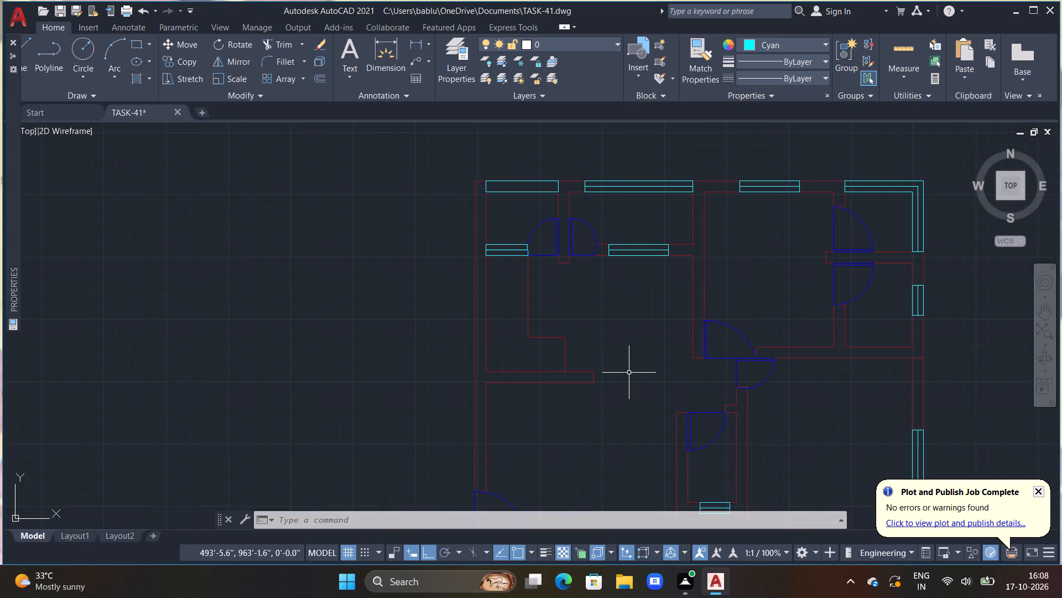
{"action": "scroll", "coordinate": [629, 373], "scroll_direction": "up", "scroll_amount": 1}
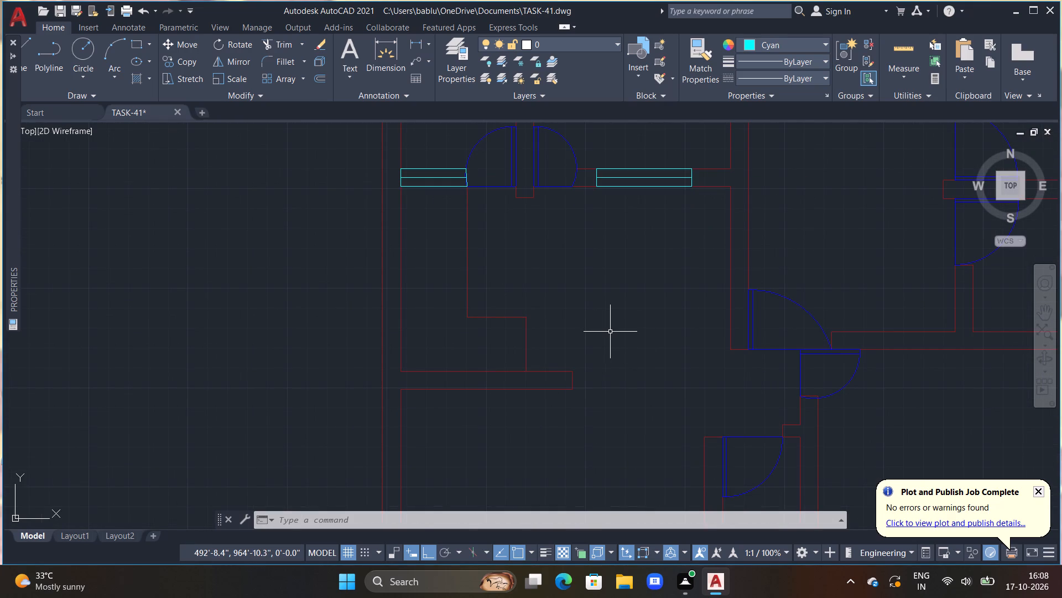
{"action": "type", "text": "L"}
{"action": "key", "text": "space"}
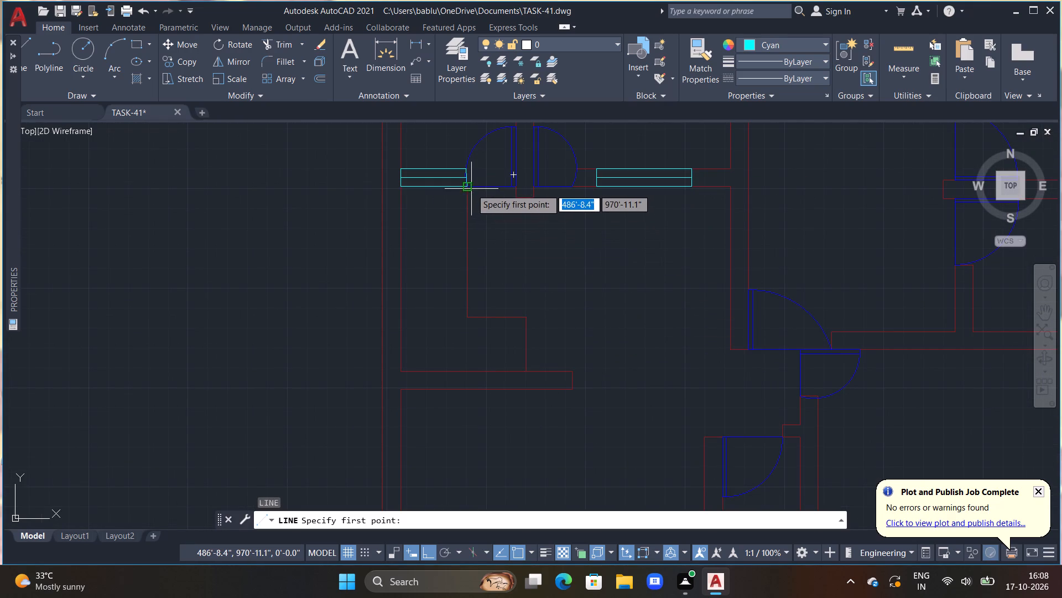
{"action": "left_click", "coordinate": [468, 187]}
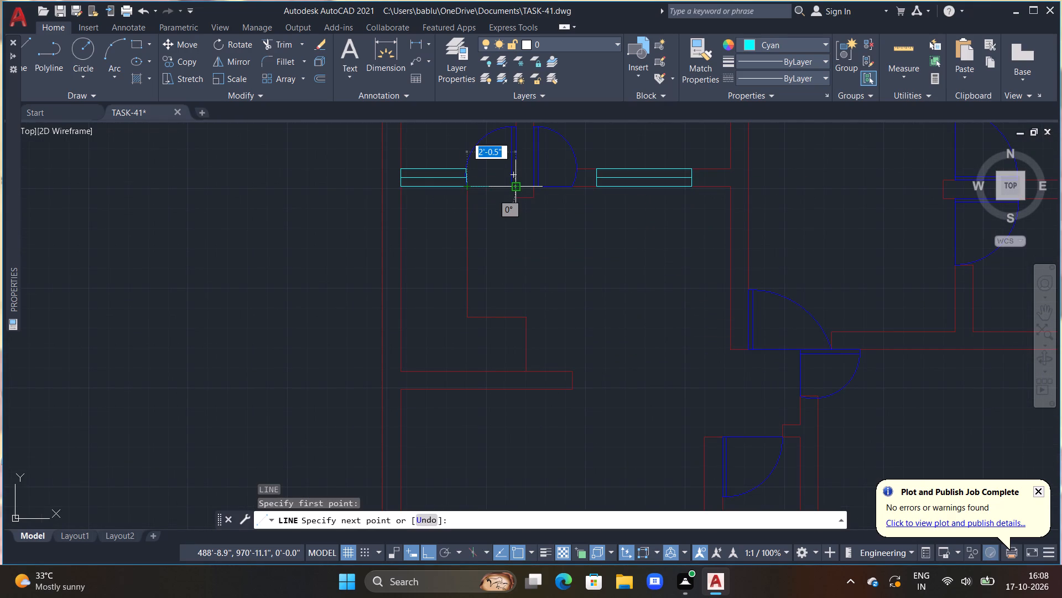
{"action": "scroll", "coordinate": [518, 188], "scroll_direction": "up", "scroll_amount": 3}
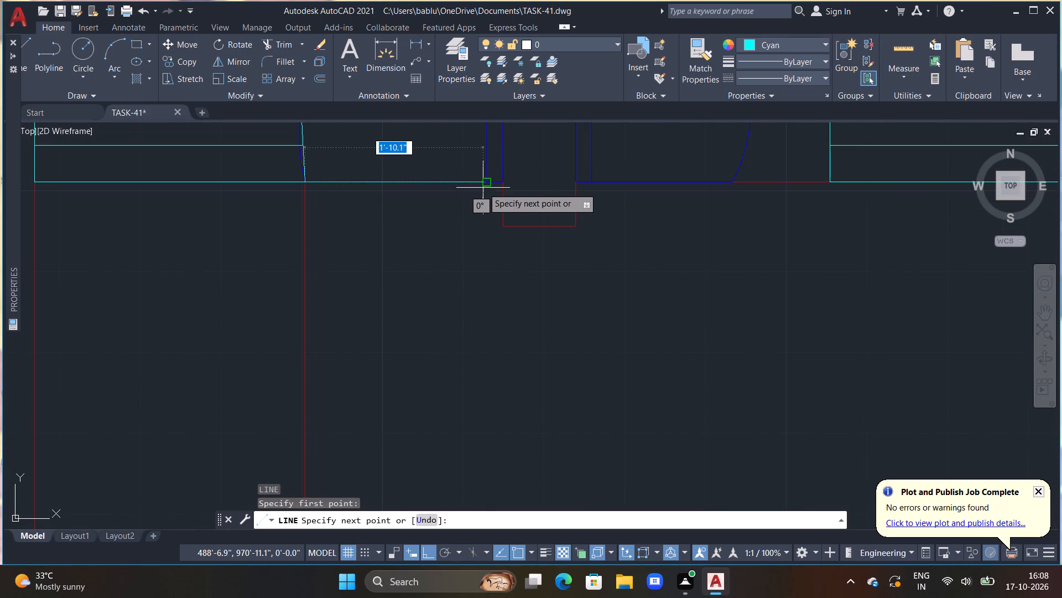
{"action": "left_click", "coordinate": [485, 185]}
{"action": "key", "text": "Escape"}
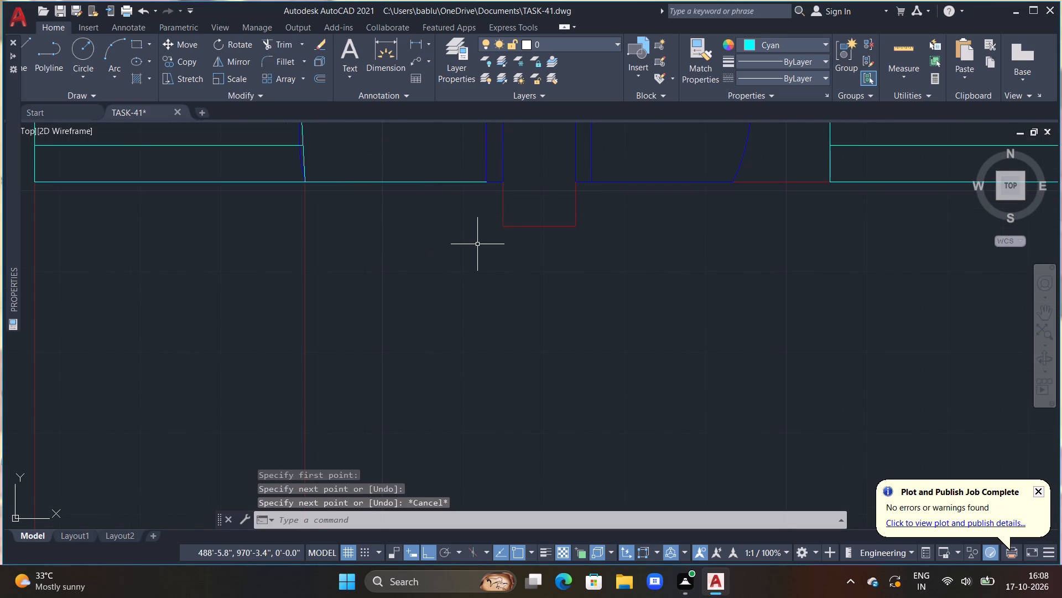
Draw a cyan line about 1' long from the right door arc's lower end to the neighbouring inner window's lower-left corner.
{"action": "type", "text": "L"}
{"action": "key", "text": "space"}
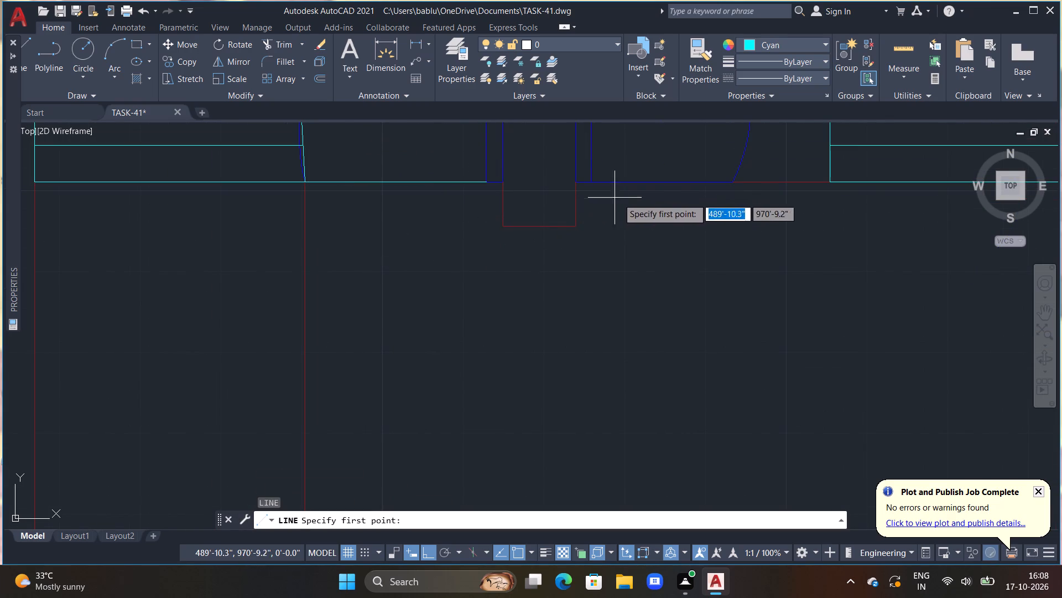
{"action": "scroll", "coordinate": [753, 218], "scroll_direction": "down", "scroll_amount": 1}
{"action": "middle_click_drag", "start_coordinate": [776, 219], "coordinate": [780, 298]}
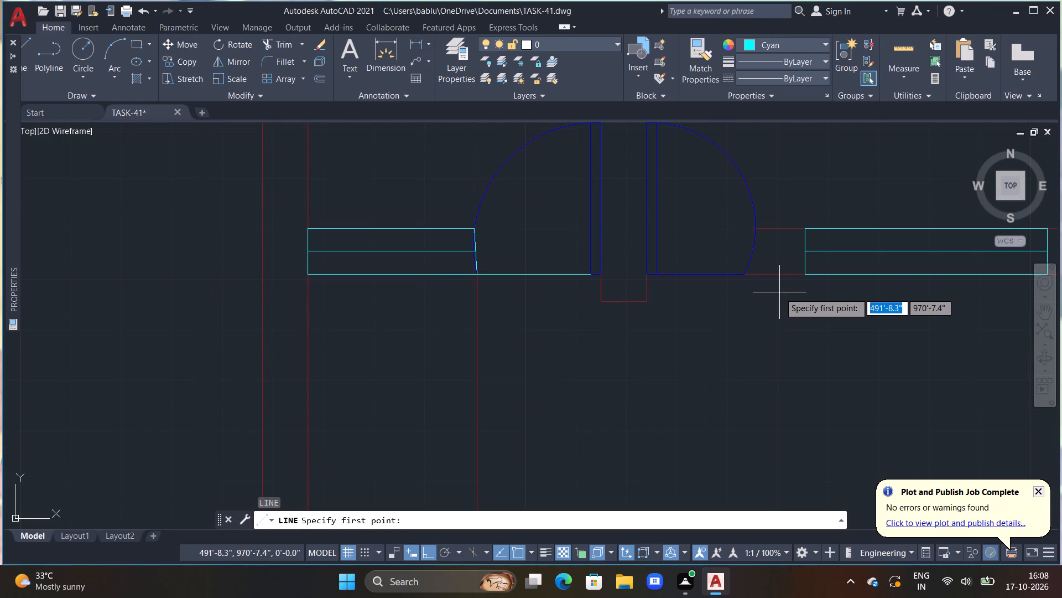
{"action": "left_click", "coordinate": [745, 275]}
{"action": "left_click", "coordinate": [804, 274]}
{"action": "key", "text": "Escape"}
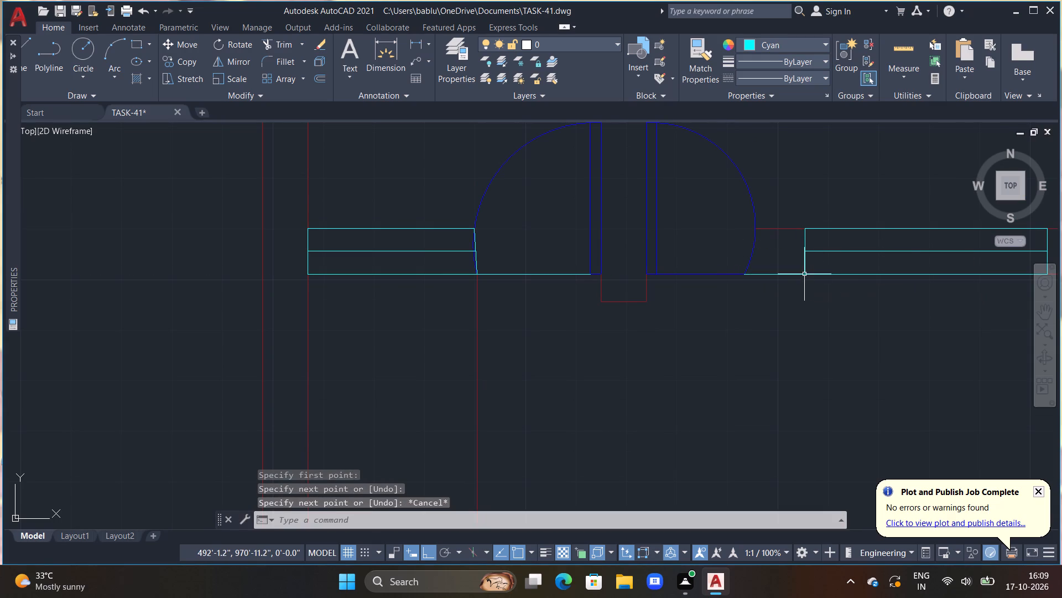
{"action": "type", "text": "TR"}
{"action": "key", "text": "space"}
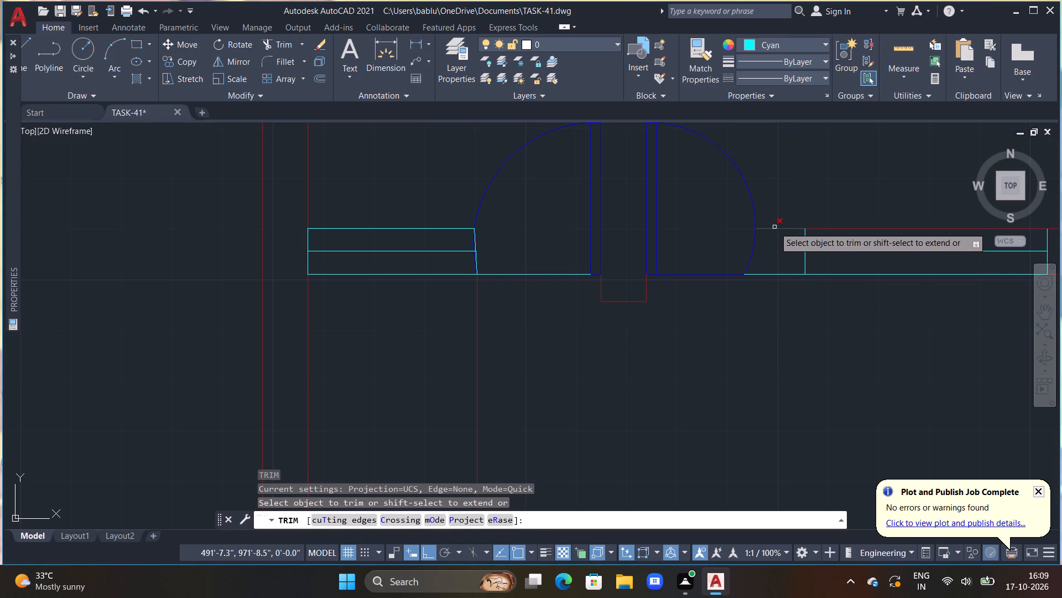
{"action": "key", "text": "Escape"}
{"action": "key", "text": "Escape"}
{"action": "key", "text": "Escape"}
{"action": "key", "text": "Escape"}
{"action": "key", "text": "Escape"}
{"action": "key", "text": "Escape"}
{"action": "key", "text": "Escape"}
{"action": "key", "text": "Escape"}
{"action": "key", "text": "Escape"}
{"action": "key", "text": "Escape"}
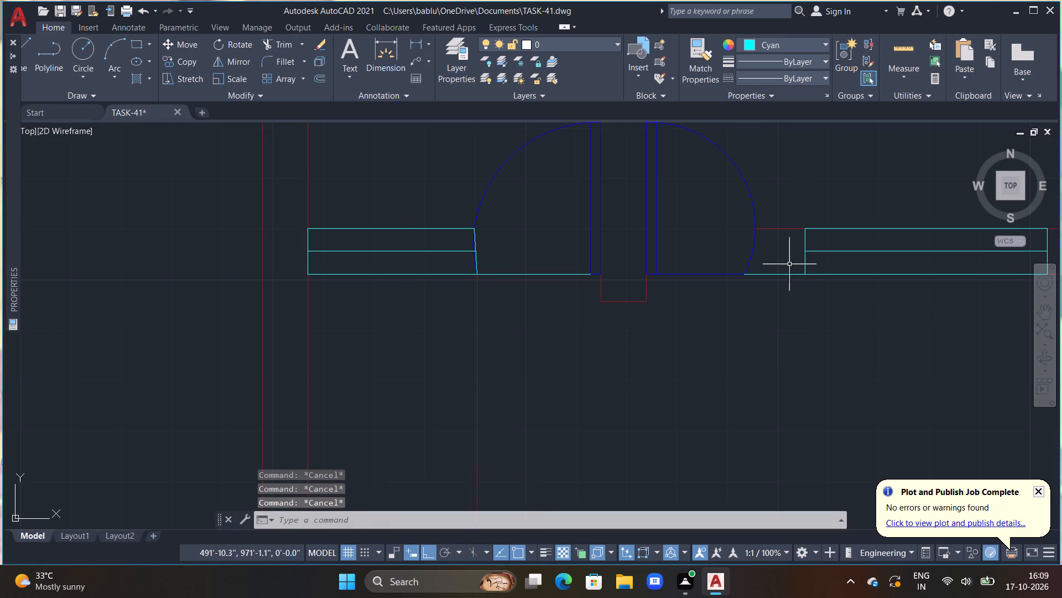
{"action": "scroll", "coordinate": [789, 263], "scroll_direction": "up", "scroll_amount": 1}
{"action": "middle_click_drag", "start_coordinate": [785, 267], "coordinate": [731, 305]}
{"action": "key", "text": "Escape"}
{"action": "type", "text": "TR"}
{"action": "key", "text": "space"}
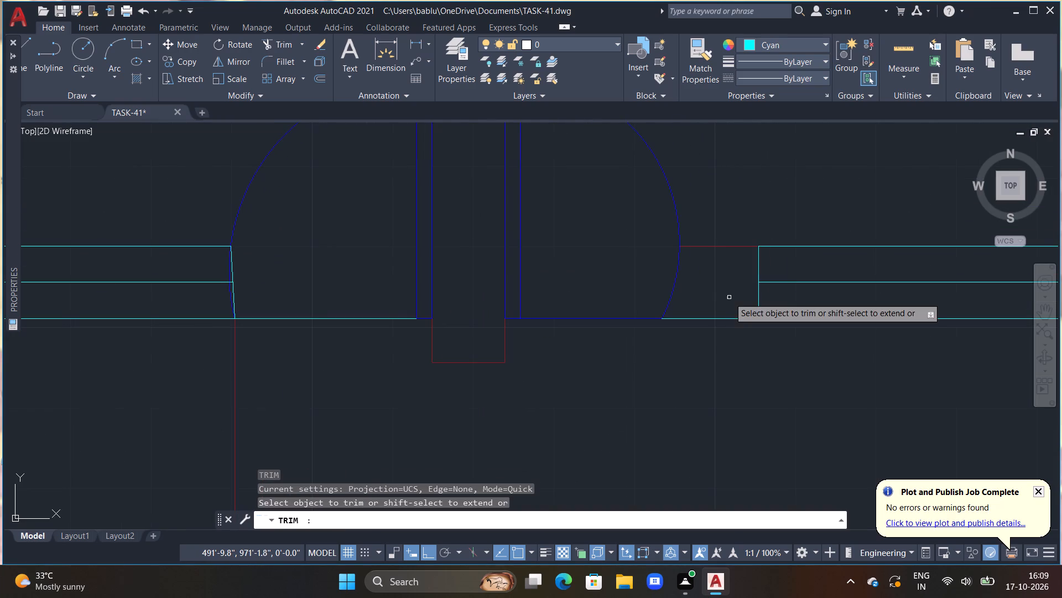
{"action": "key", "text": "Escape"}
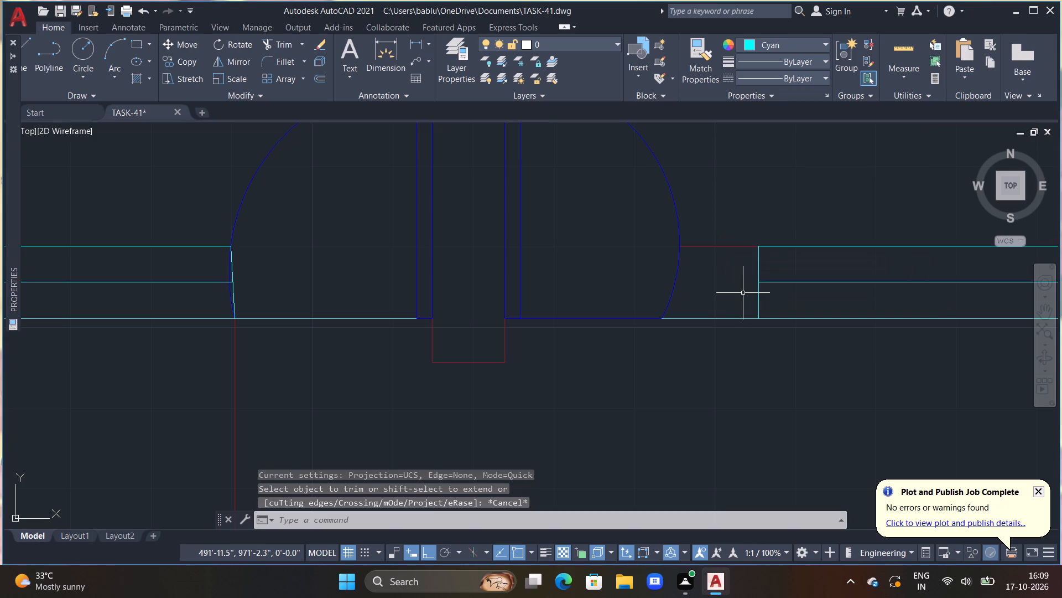
Erase the swing arc of the right-hand door in the pair beside the upper-left partition stub.
{"action": "scroll", "coordinate": [743, 295], "scroll_direction": "down", "scroll_amount": 1}
{"action": "left_click", "coordinate": [698, 228]}
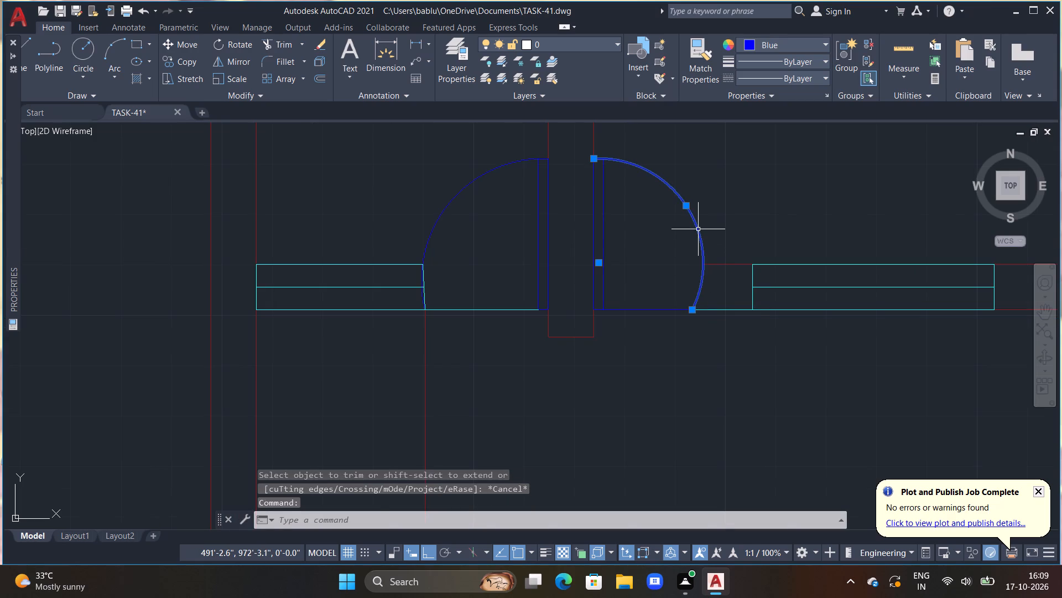
{"action": "key", "text": "Delete"}
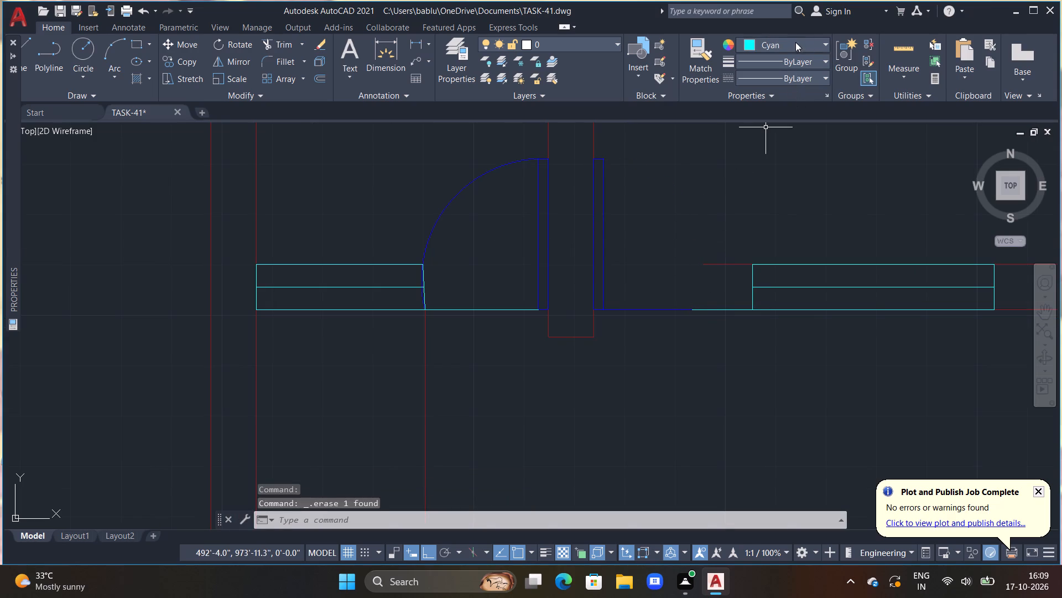
Draw a blue three-point swing arc from the right-hand door leaf's top to the neighbouring inner window's lower-left corner.
{"action": "left_click", "coordinate": [825, 42]}
{"action": "left_click", "coordinate": [796, 187]}
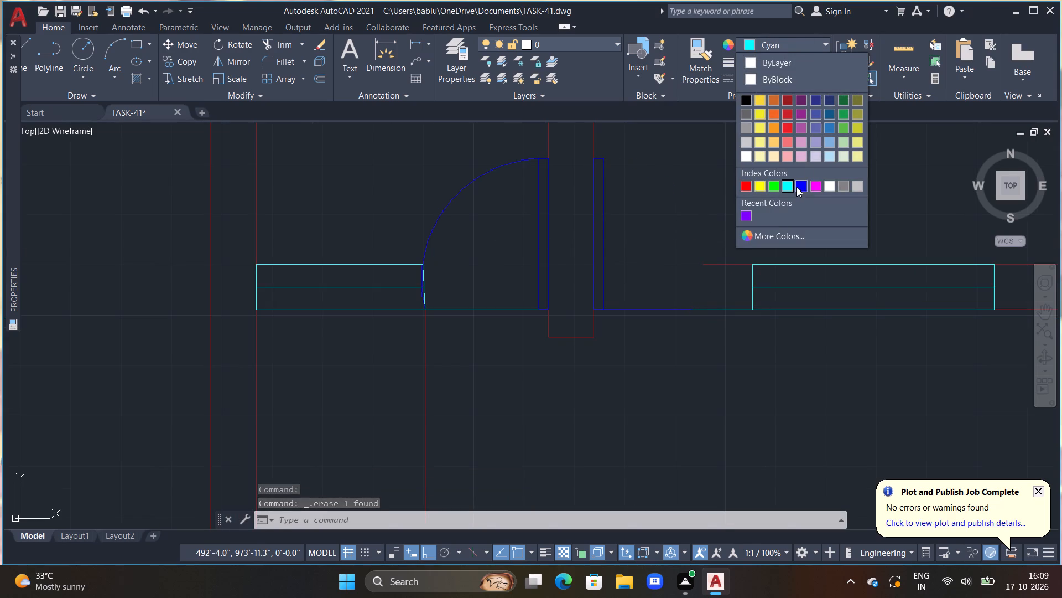
{"action": "left_click", "coordinate": [106, 54]}
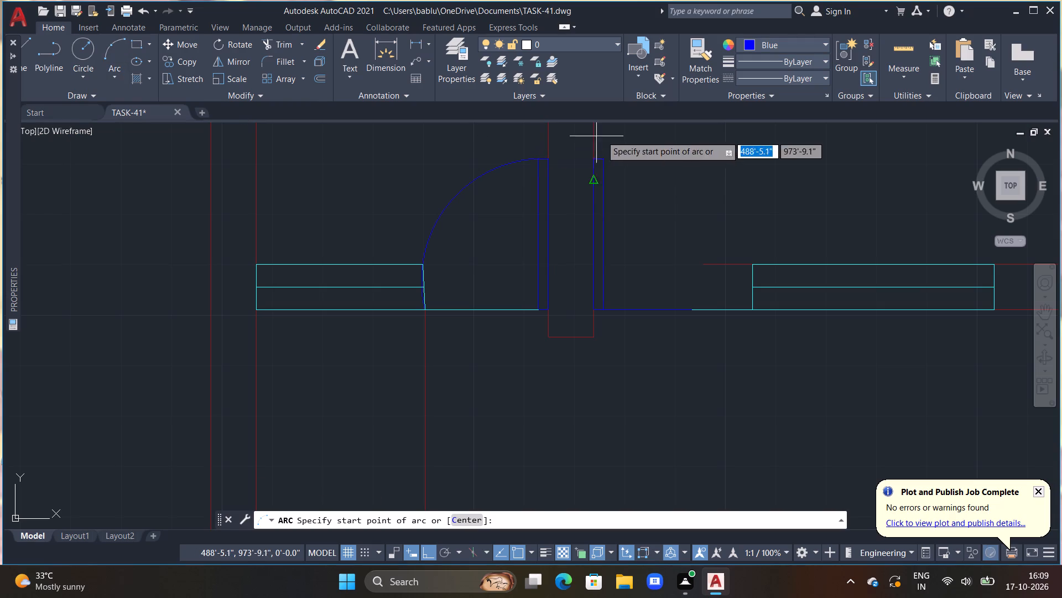
{"action": "left_click", "coordinate": [591, 162]}
{"action": "left_click", "coordinate": [605, 160]}
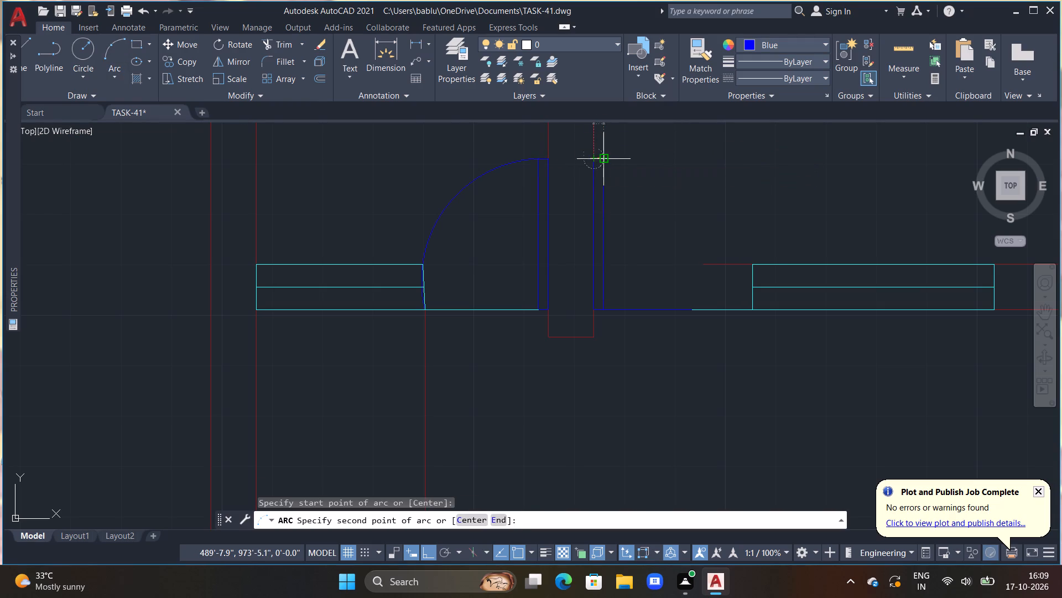
{"action": "left_click", "coordinate": [756, 311]}
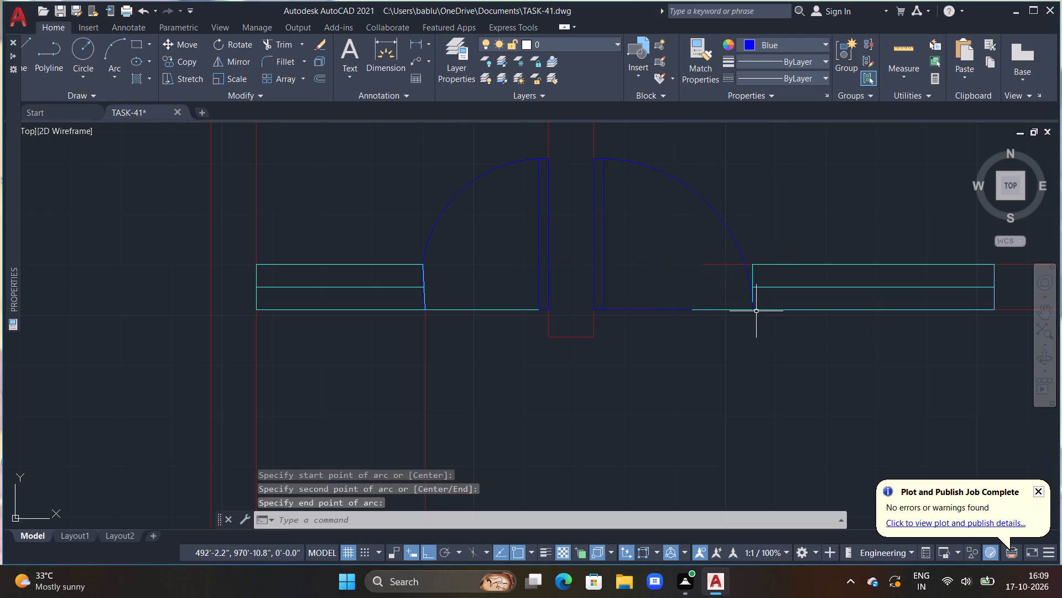
{"action": "key", "text": "Escape"}
{"action": "key", "text": "Escape"}
Trim away the red wall line on both sides of the new arc, up to the inner window's upper-left corner.
{"action": "type", "text": "TR"}
{"action": "key", "text": "space"}
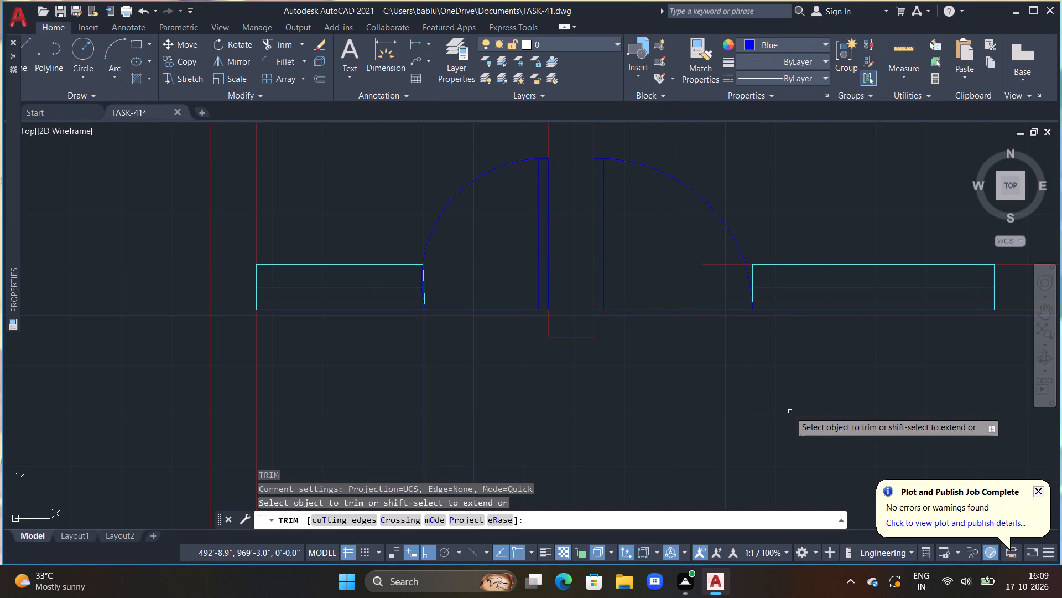
{"action": "left_click", "coordinate": [719, 266]}
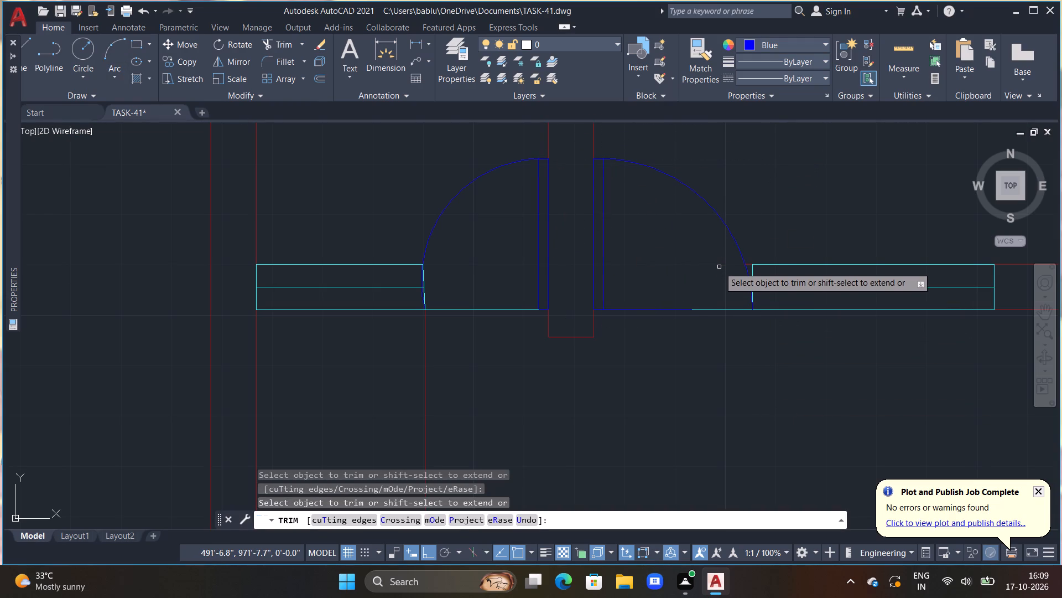
{"action": "scroll", "coordinate": [762, 229], "scroll_direction": "up", "scroll_amount": 2}
{"action": "scroll", "coordinate": [732, 293], "scroll_direction": "up", "scroll_amount": 2}
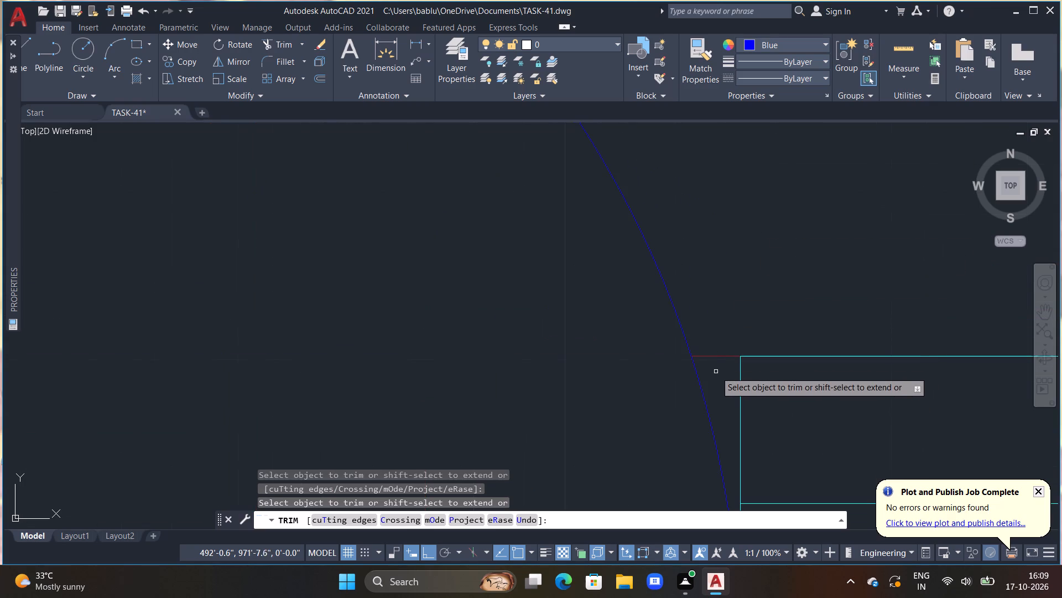
{"action": "left_click", "coordinate": [714, 357]}
{"action": "scroll", "coordinate": [713, 362], "scroll_direction": "down", "scroll_amount": 3}
{"action": "scroll", "coordinate": [698, 425], "scroll_direction": "down", "scroll_amount": 1}
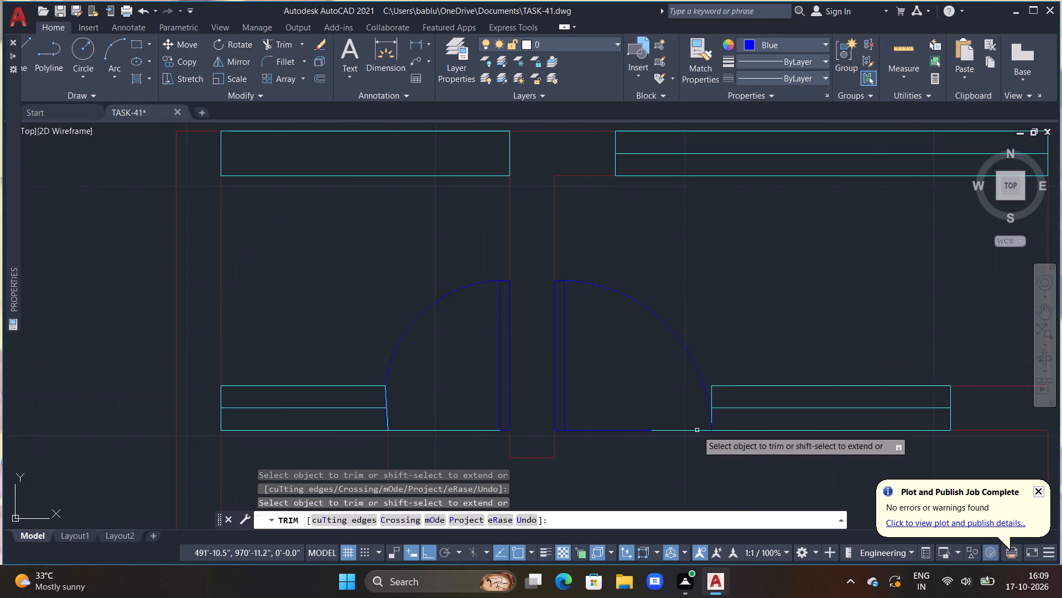
{"action": "scroll", "coordinate": [695, 434], "scroll_direction": "down", "scroll_amount": 1}
{"action": "middle_click_drag", "start_coordinate": [697, 453], "coordinate": [620, 415]}
{"action": "key", "text": "Escape"}
{"action": "key", "text": "Escape"}
{"action": "key", "text": "Escape"}
{"action": "key", "text": "Escape"}
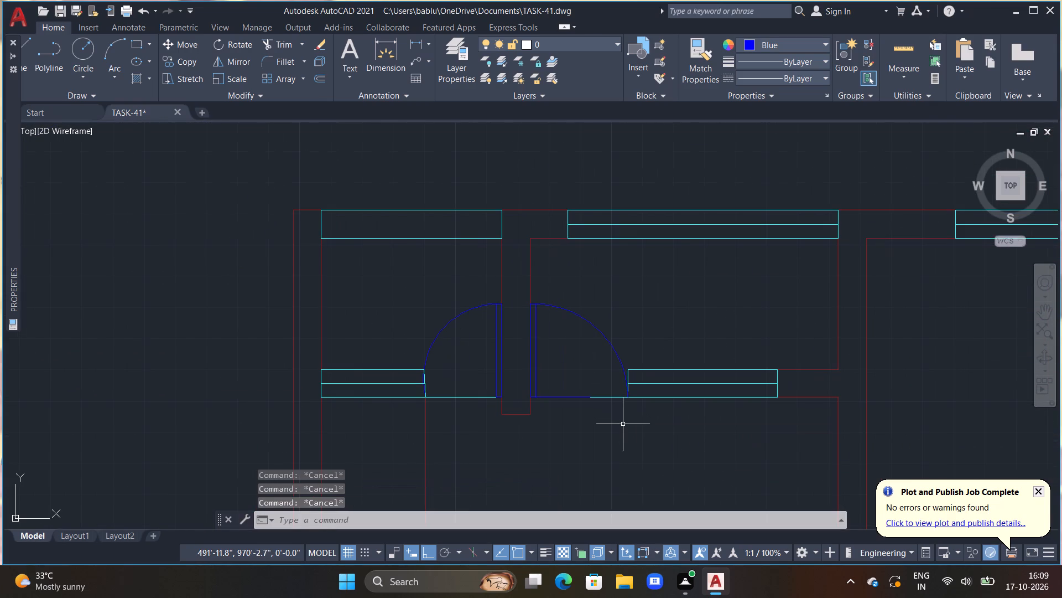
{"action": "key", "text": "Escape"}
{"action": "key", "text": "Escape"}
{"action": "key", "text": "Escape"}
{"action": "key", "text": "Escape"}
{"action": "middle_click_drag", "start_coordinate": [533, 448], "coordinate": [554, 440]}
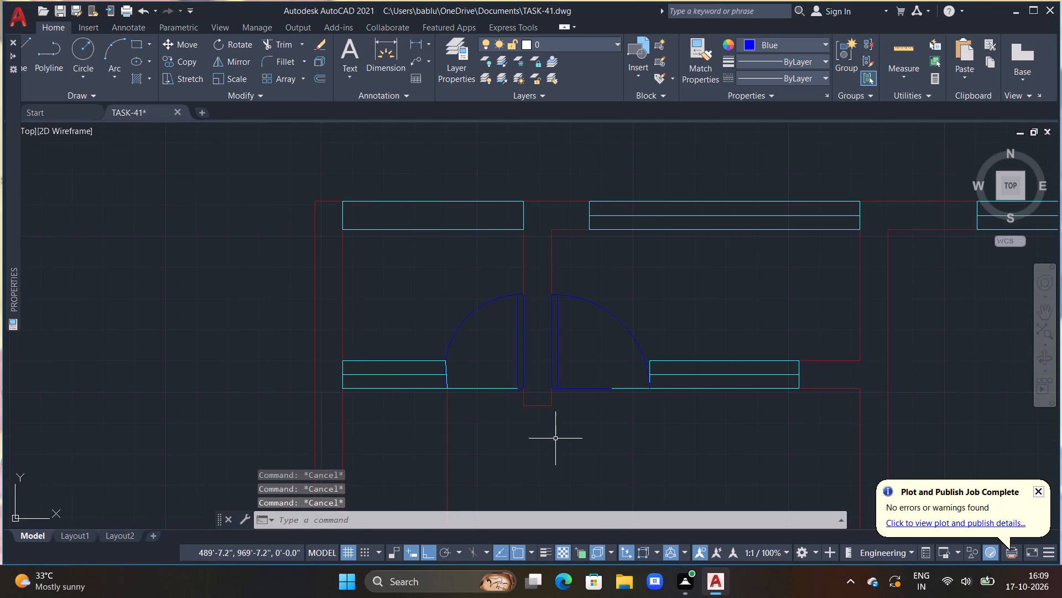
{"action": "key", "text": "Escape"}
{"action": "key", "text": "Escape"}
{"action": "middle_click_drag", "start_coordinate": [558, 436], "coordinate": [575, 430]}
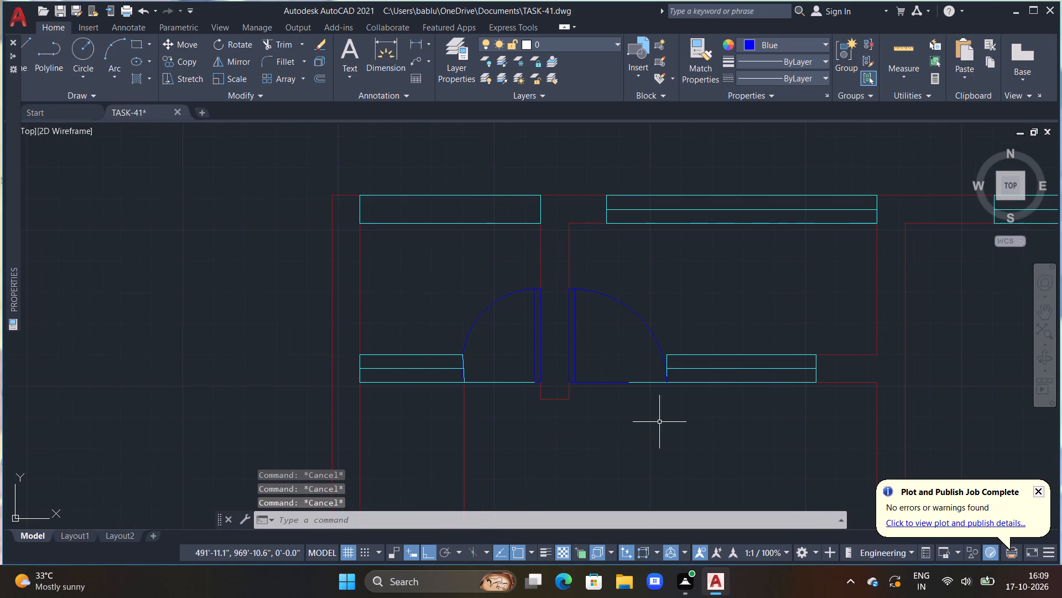
Draw a blue line about 1' long from the right-hand door's existing blue base line to the neighbouring window's lower-left corner.
{"action": "middle_click_drag", "start_coordinate": [658, 421], "coordinate": [612, 438]}
{"action": "scroll", "coordinate": [612, 438], "scroll_direction": "up", "scroll_amount": 1}
{"action": "key", "text": "Escape"}
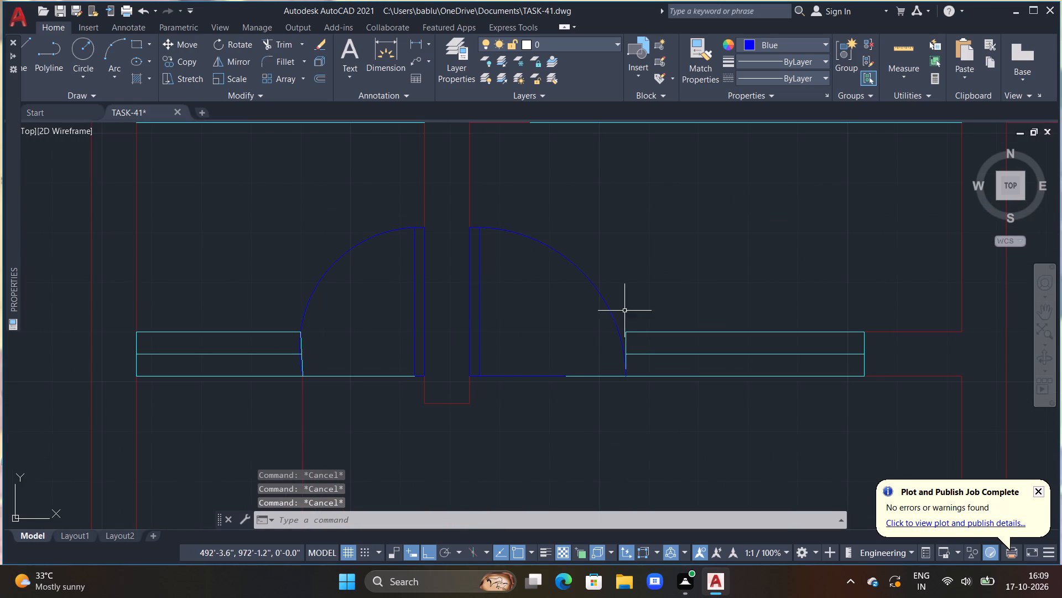
{"action": "type", "text": "L"}
{"action": "key", "text": "space"}
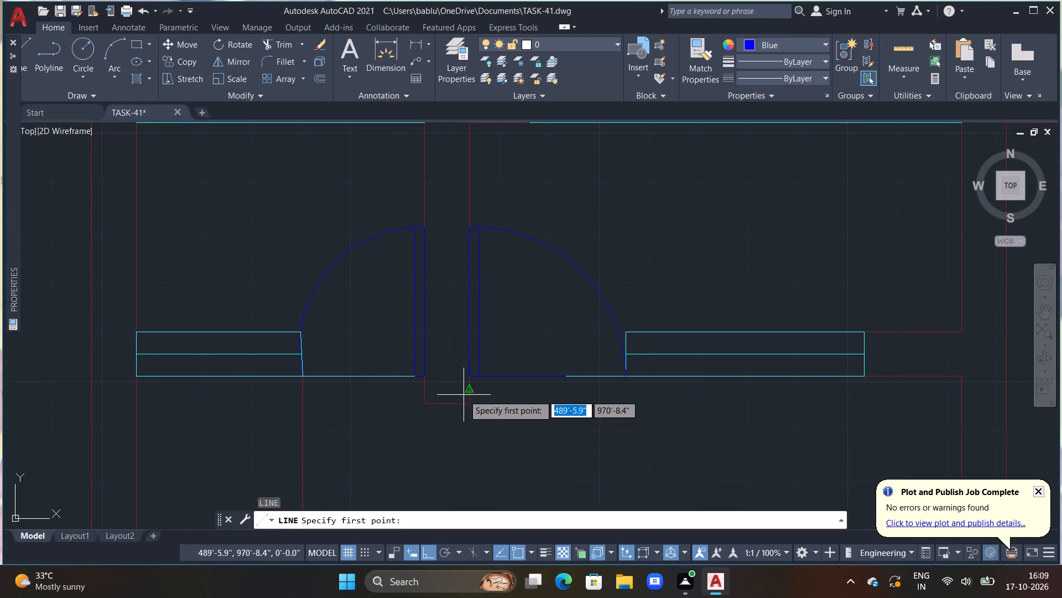
{"action": "left_click", "coordinate": [564, 378]}
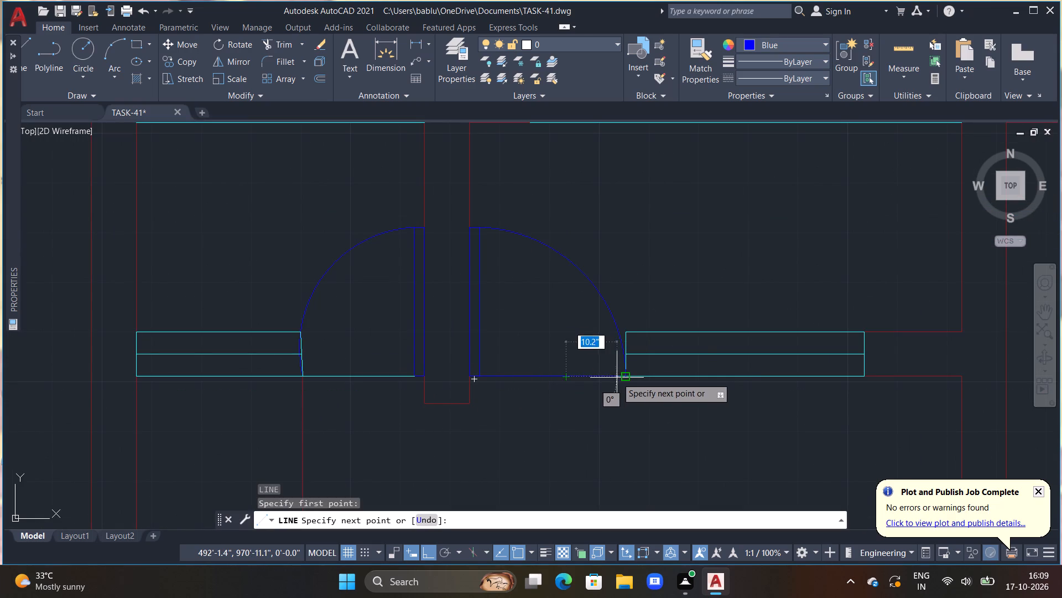
{"action": "left_click", "coordinate": [628, 377]}
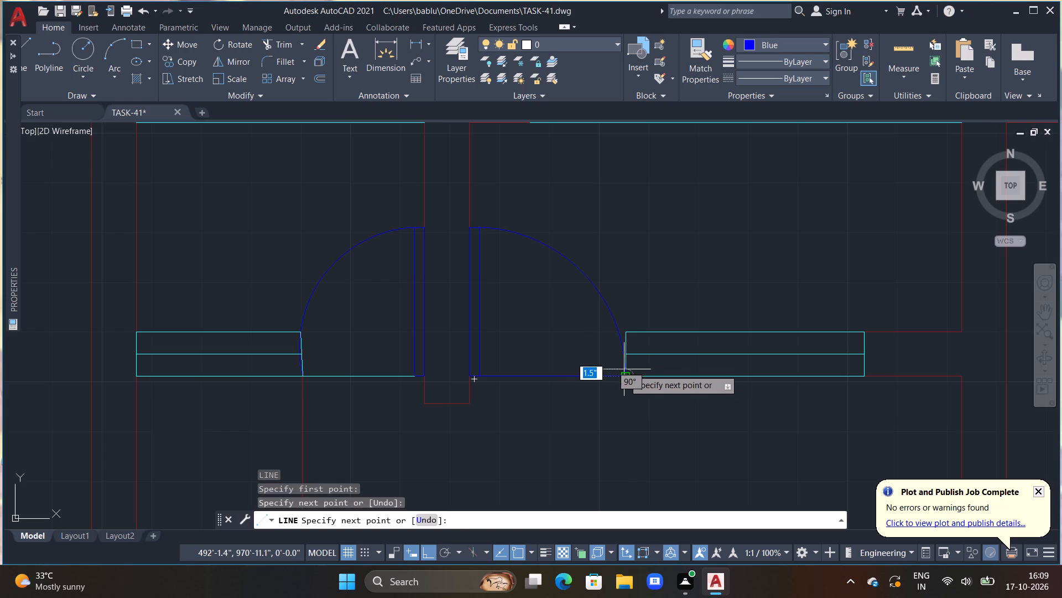
{"action": "left_click", "coordinate": [624, 367]}
{"action": "key", "text": "Escape"}
Draw a blue line about 1'-10" long from the left-hand door leaf's base to the upper-left inner window's lower-right corner.
{"action": "middle_click_drag", "start_coordinate": [607, 433], "coordinate": [608, 432]}
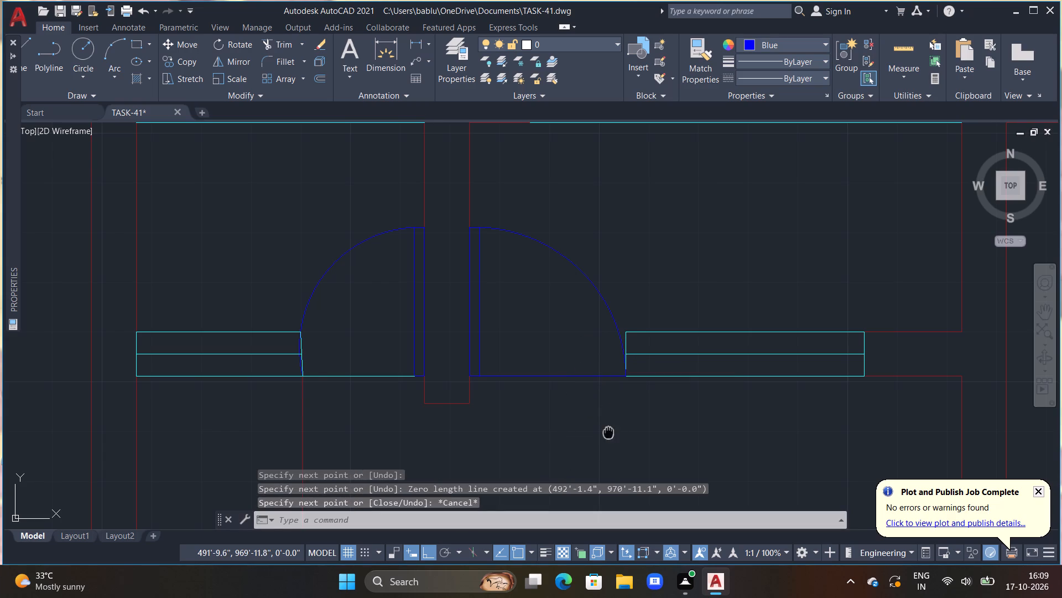
{"action": "middle_click_drag", "start_coordinate": [608, 432], "coordinate": [655, 428]}
{"action": "key", "text": "l"}
{"action": "key", "text": "space"}
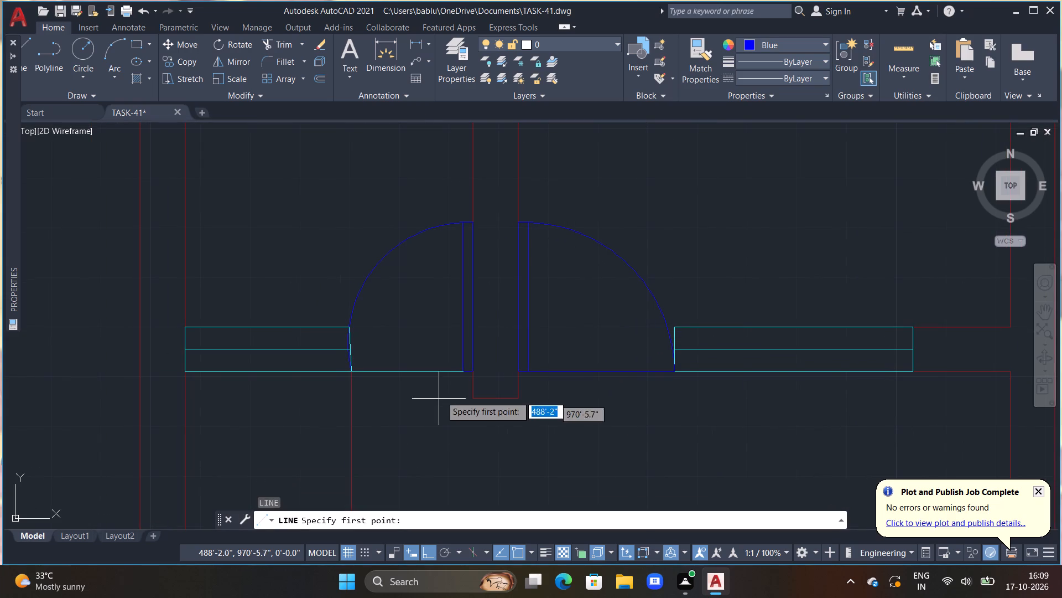
{"action": "left_click_drag", "start_coordinate": [463, 370], "coordinate": [454, 373]}
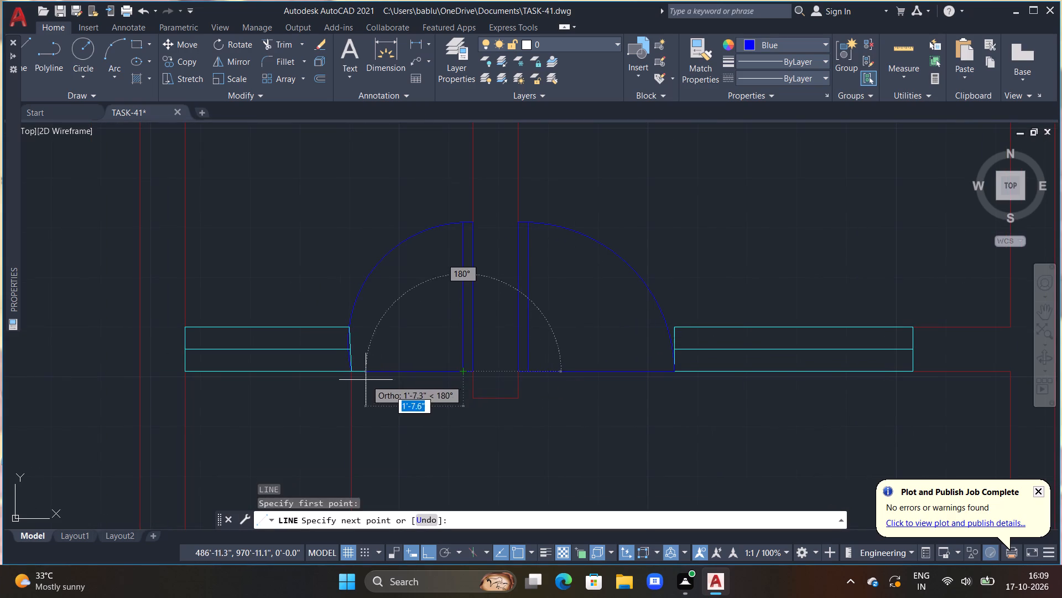
{"action": "left_click", "coordinate": [351, 377]}
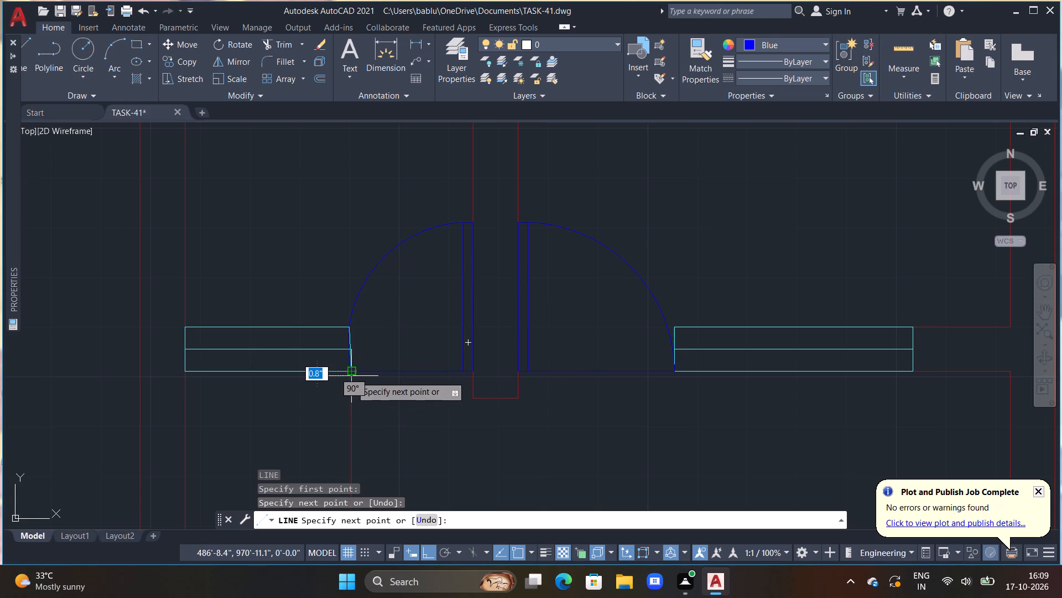
{"action": "key", "text": "Escape"}
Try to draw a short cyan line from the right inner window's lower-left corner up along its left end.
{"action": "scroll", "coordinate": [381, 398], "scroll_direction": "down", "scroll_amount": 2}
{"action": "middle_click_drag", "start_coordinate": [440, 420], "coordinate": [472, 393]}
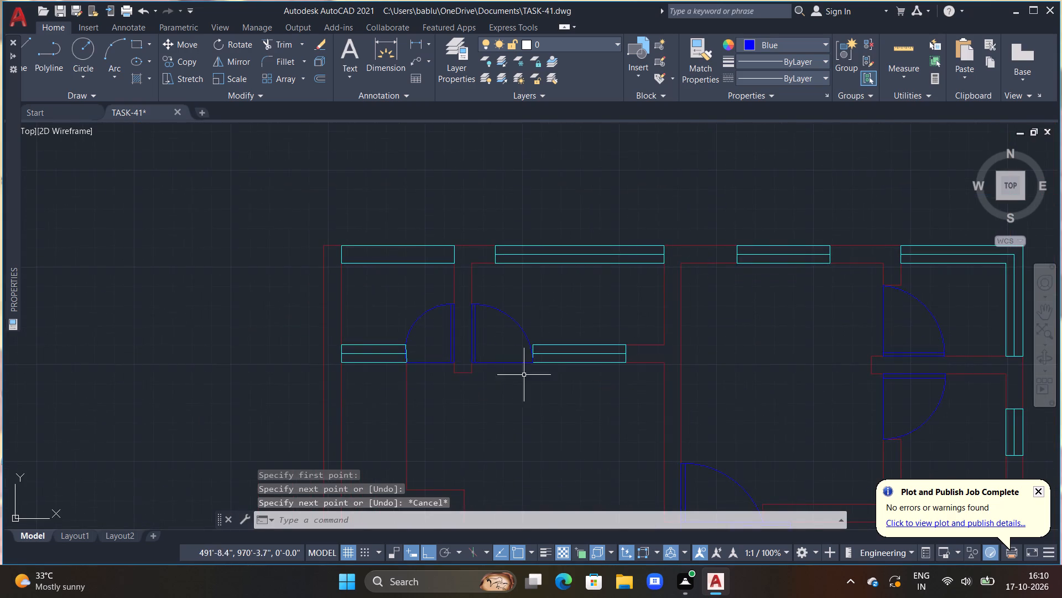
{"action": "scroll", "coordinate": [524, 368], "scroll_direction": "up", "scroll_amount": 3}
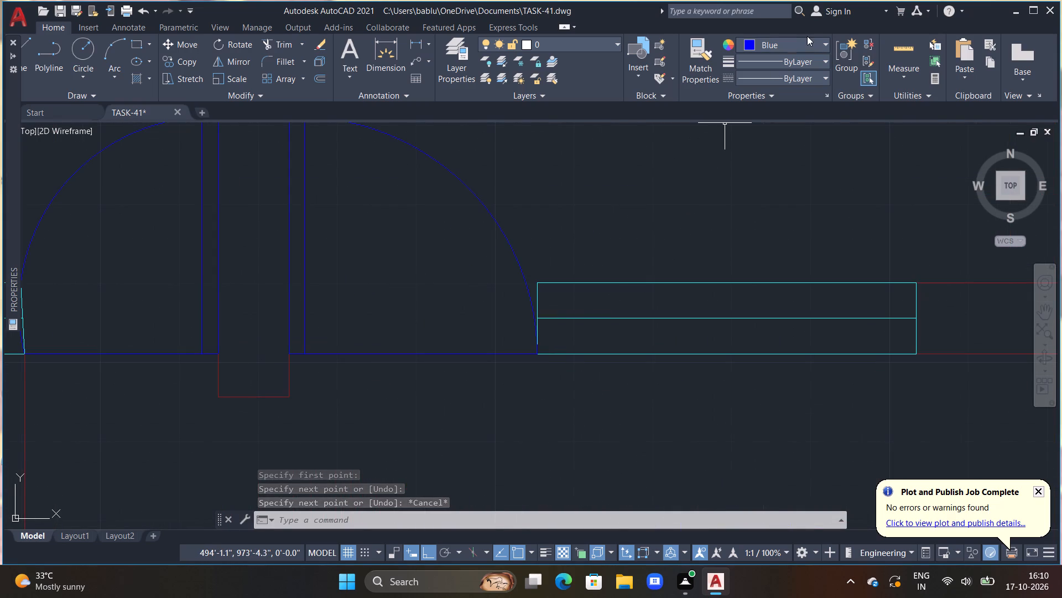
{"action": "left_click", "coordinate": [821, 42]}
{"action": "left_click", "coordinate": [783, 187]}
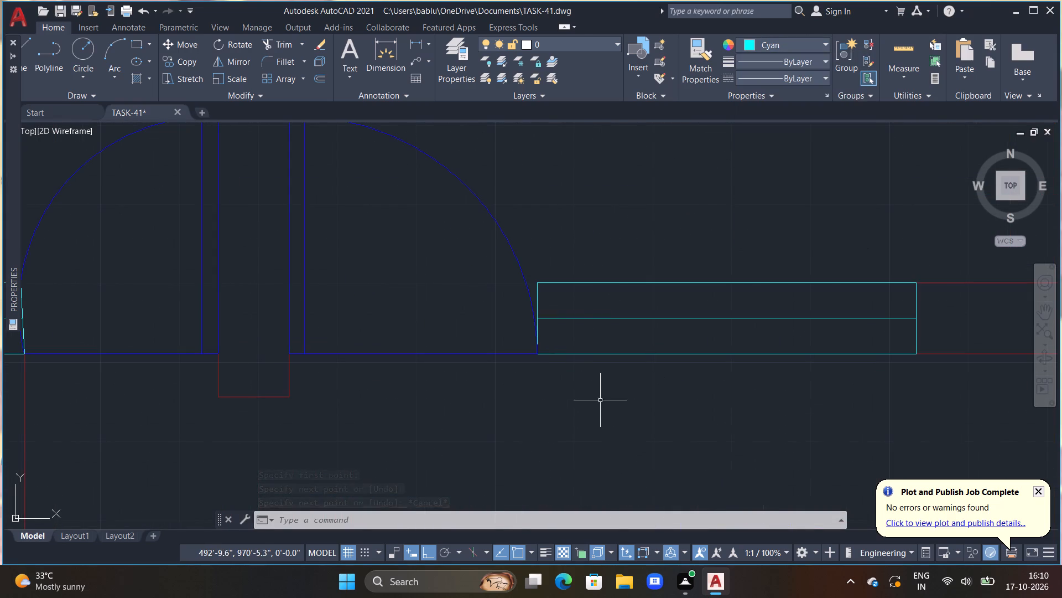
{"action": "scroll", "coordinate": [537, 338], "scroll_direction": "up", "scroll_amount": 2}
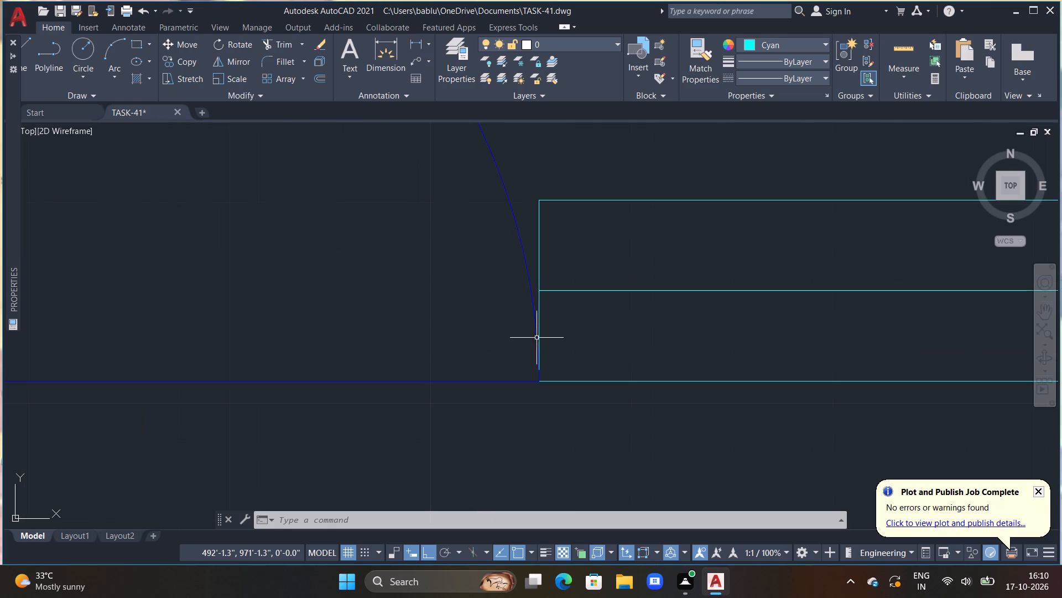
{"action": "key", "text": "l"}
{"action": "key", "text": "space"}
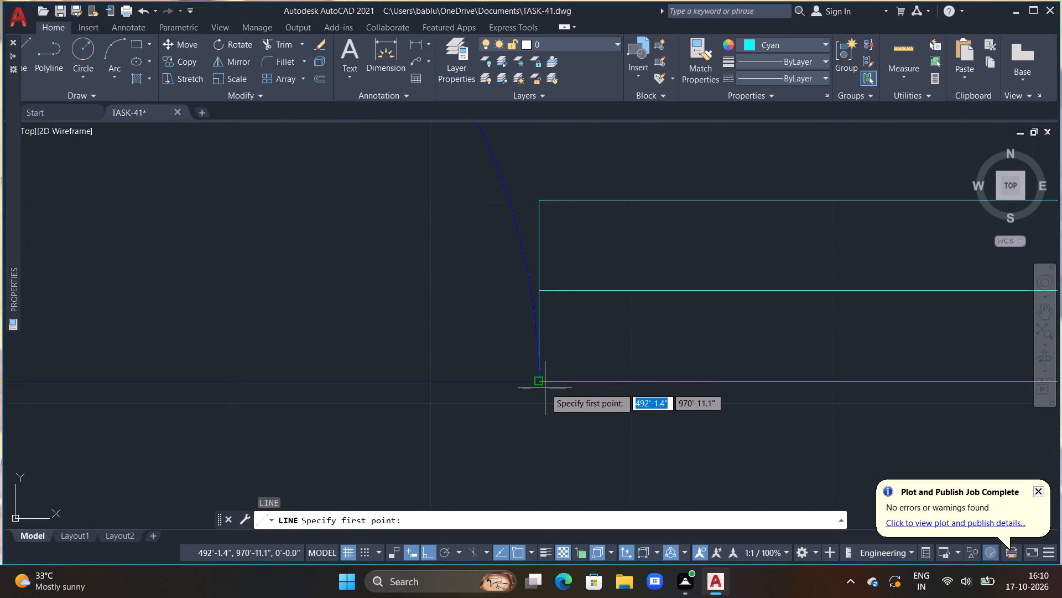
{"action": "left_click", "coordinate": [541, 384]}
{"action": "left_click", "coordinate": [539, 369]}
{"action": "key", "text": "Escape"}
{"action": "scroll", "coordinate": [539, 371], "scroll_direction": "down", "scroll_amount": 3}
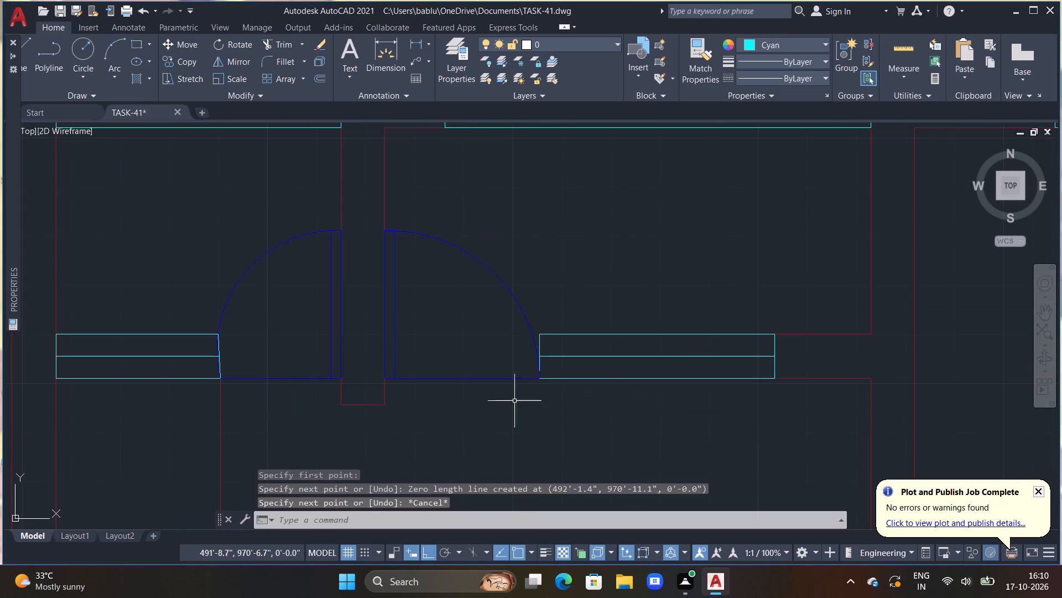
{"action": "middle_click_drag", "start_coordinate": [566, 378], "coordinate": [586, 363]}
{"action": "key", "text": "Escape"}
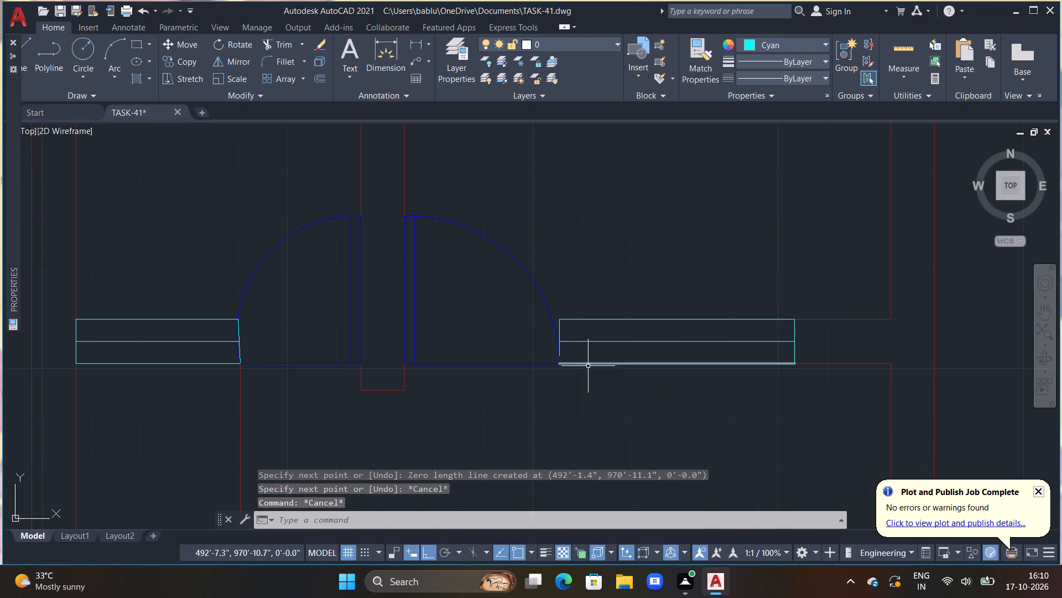
Review the whole floor plan, examining its walls, doors and windows for unfinished parts.
{"action": "scroll", "coordinate": [590, 371], "scroll_direction": "down", "scroll_amount": 2}
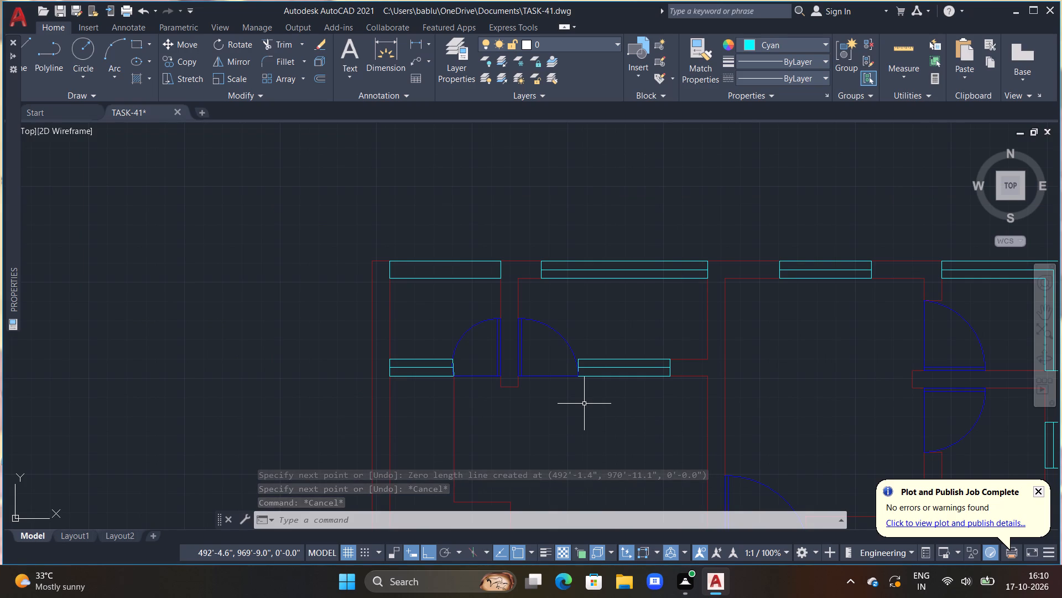
{"action": "key", "text": "Escape"}
{"action": "scroll", "coordinate": [525, 408], "scroll_direction": "down", "scroll_amount": 3}
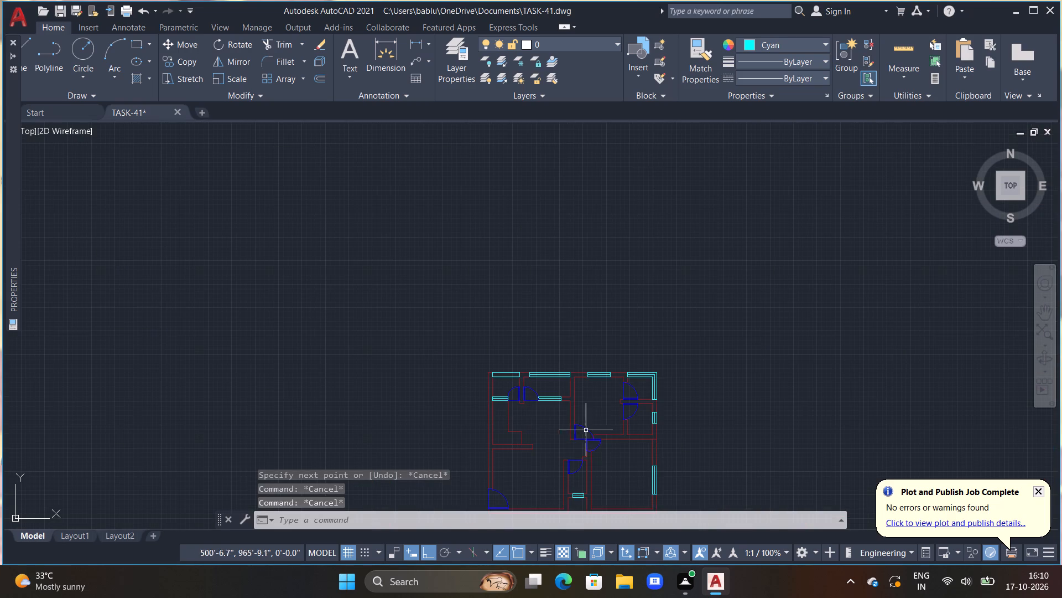
{"action": "middle_click_drag", "start_coordinate": [571, 395], "coordinate": [520, 347]}
{"action": "middle_click_drag", "start_coordinate": [539, 397], "coordinate": [546, 347]}
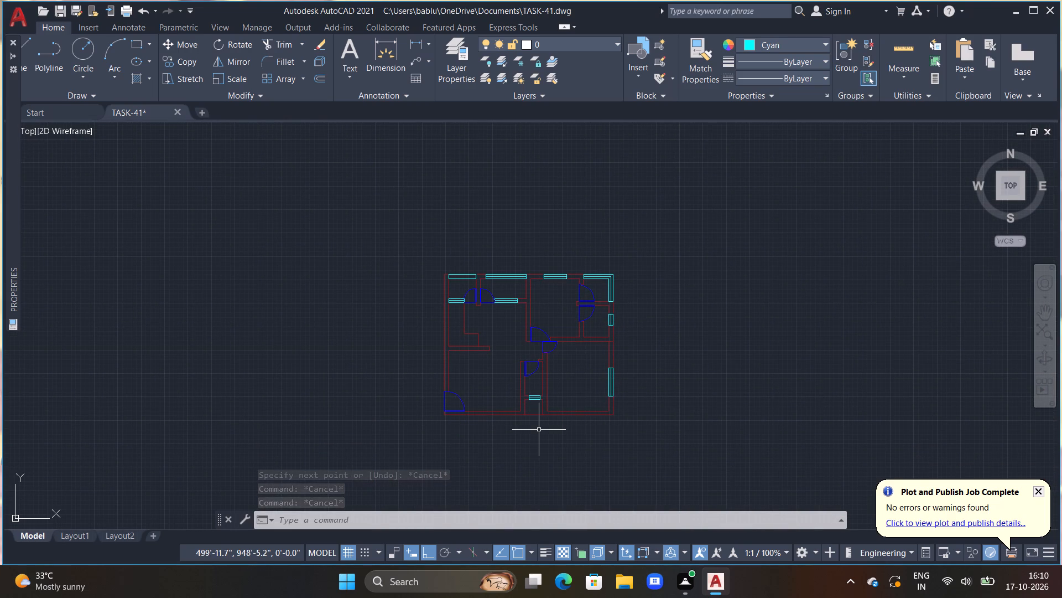
{"action": "scroll", "coordinate": [540, 329], "scroll_direction": "up", "scroll_amount": 1}
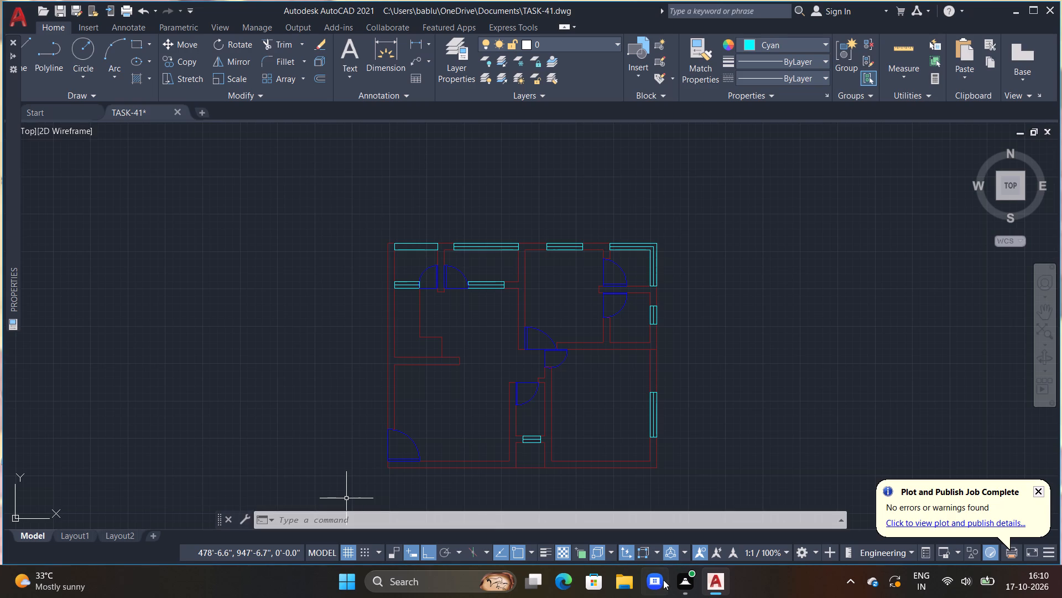
{"action": "key", "text": "Escape"}
{"action": "key", "text": "Escape"}
{"action": "key", "text": "Escape"}
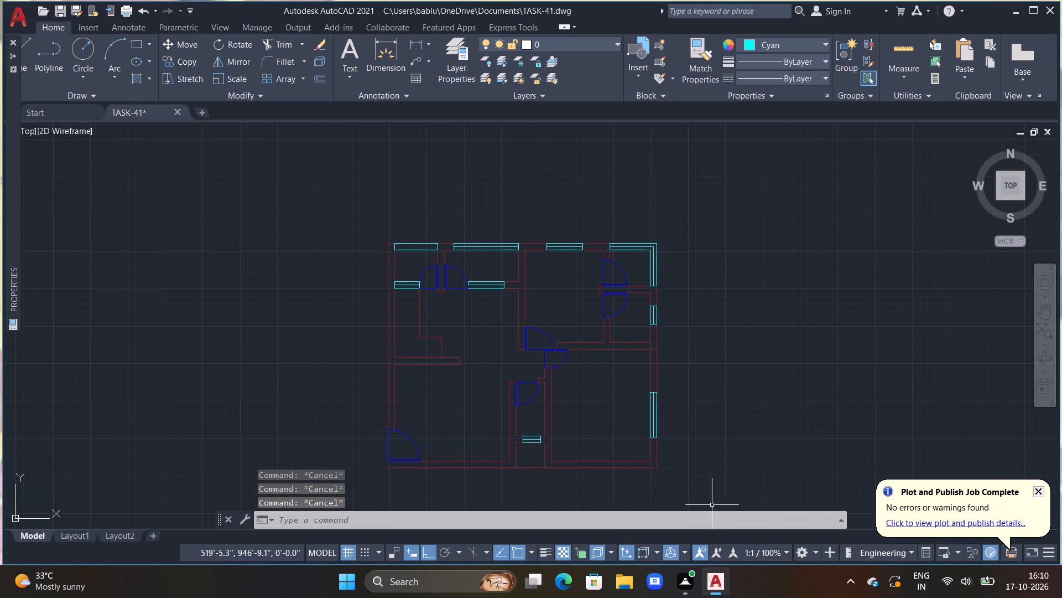
{"action": "middle_click", "coordinate": [668, 455]}
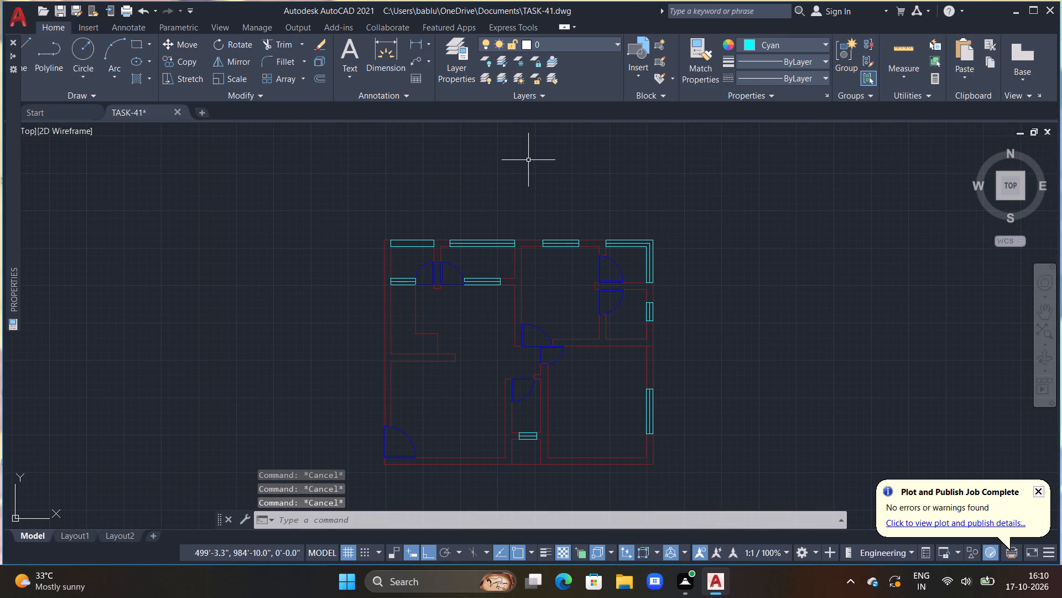
{"action": "scroll", "coordinate": [417, 285], "scroll_direction": "up", "scroll_amount": 2}
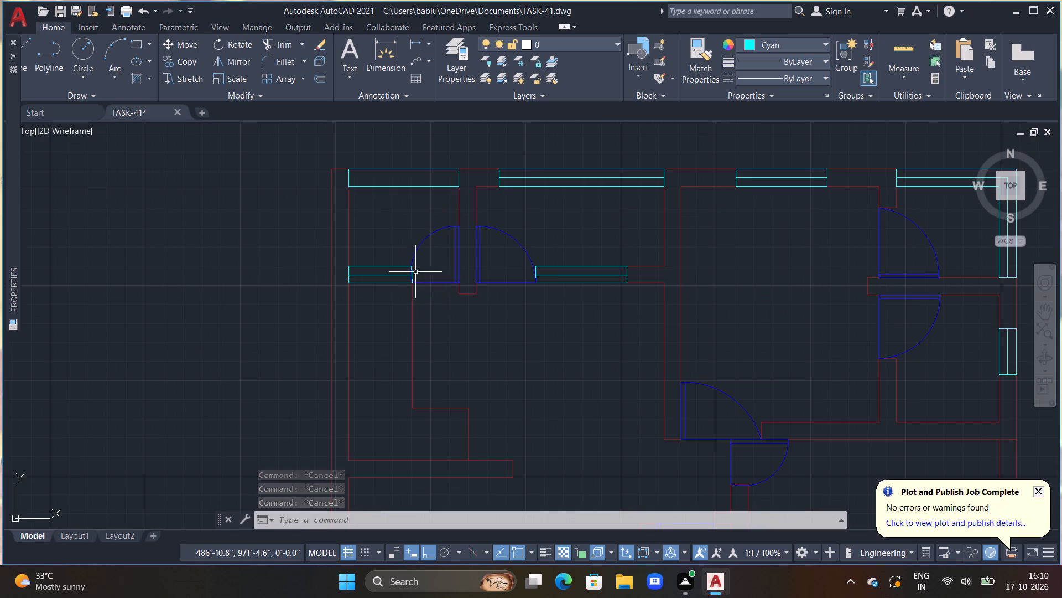
Set the current colour to dark red (153,27,30) and draw a line closing the upper-left outer window's right end across the wall thickness.
{"action": "scroll", "coordinate": [405, 258], "scroll_direction": "up", "scroll_amount": 1}
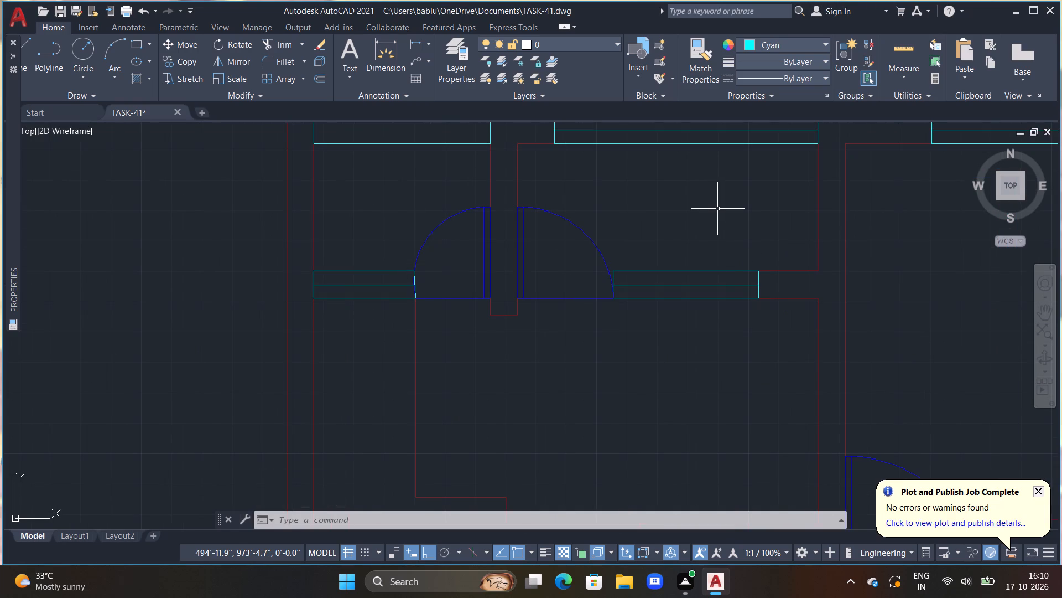
{"action": "middle_click_drag", "start_coordinate": [718, 210], "coordinate": [736, 312]}
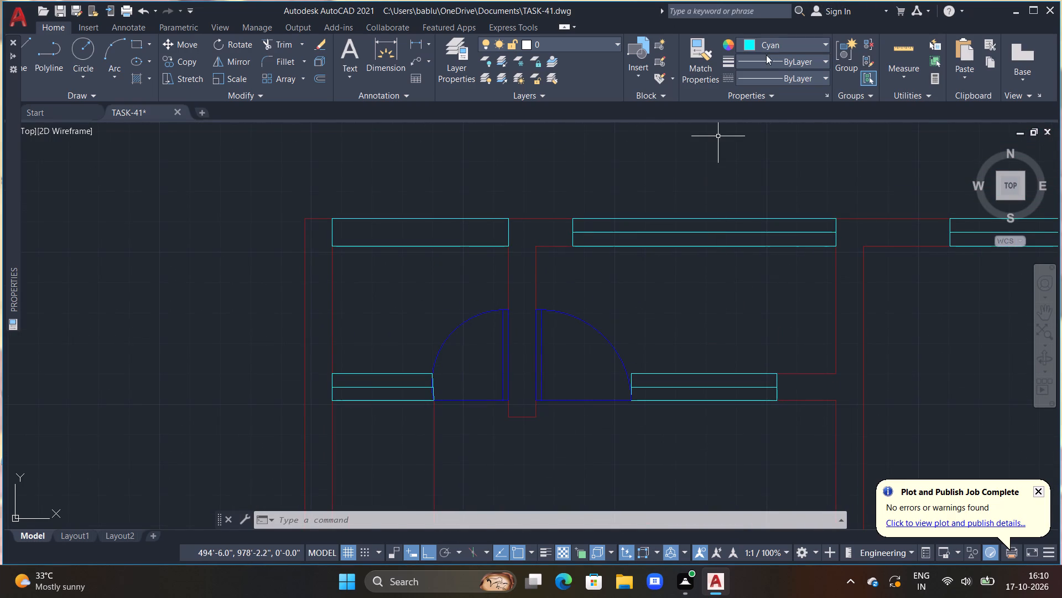
{"action": "left_click", "coordinate": [827, 41]}
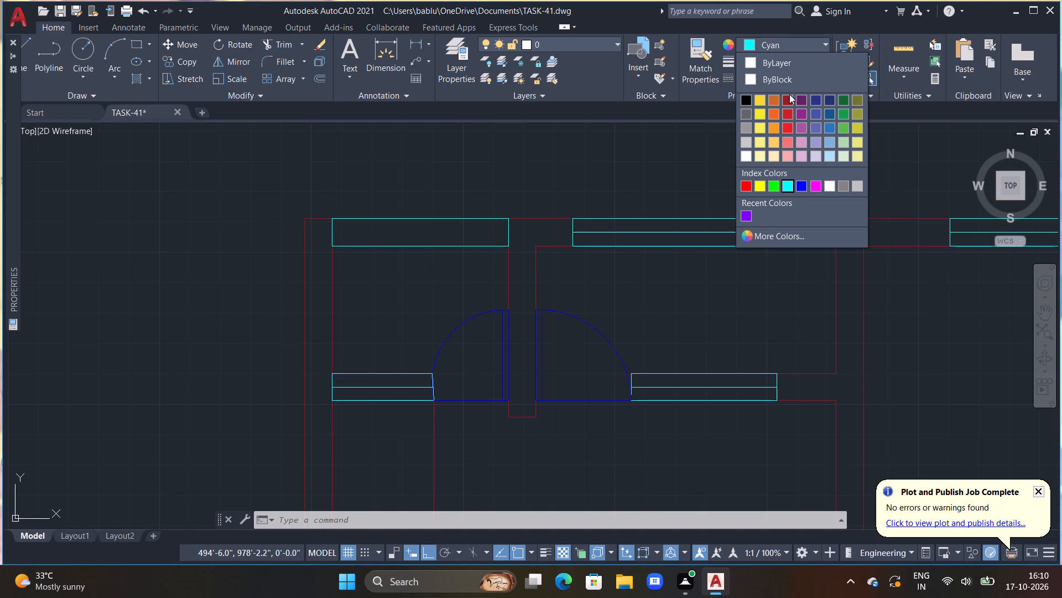
{"action": "left_click", "coordinate": [792, 97]}
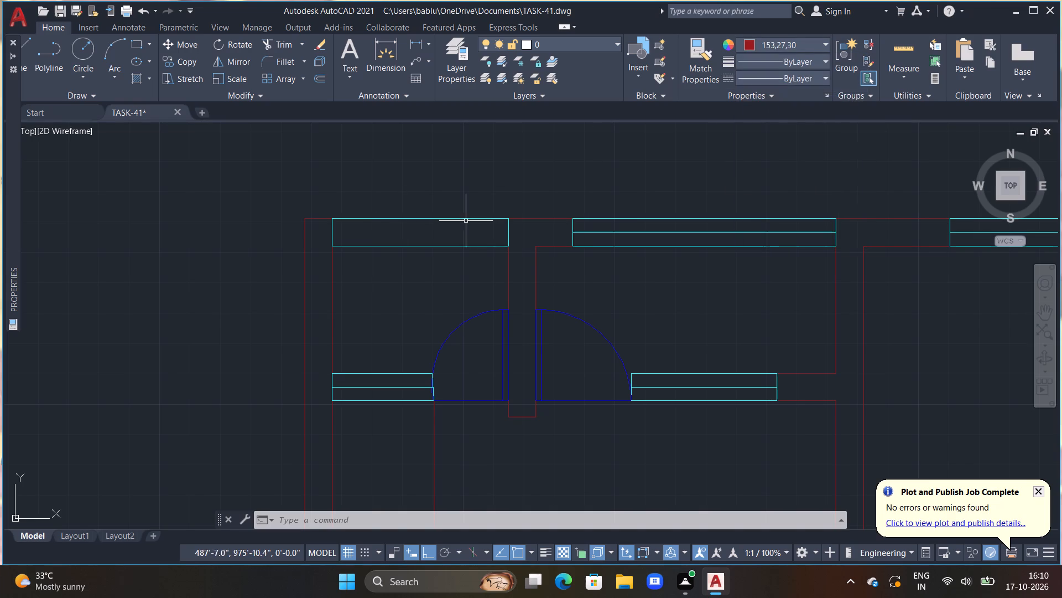
{"action": "type", "text": "L"}
{"action": "key", "text": "space"}
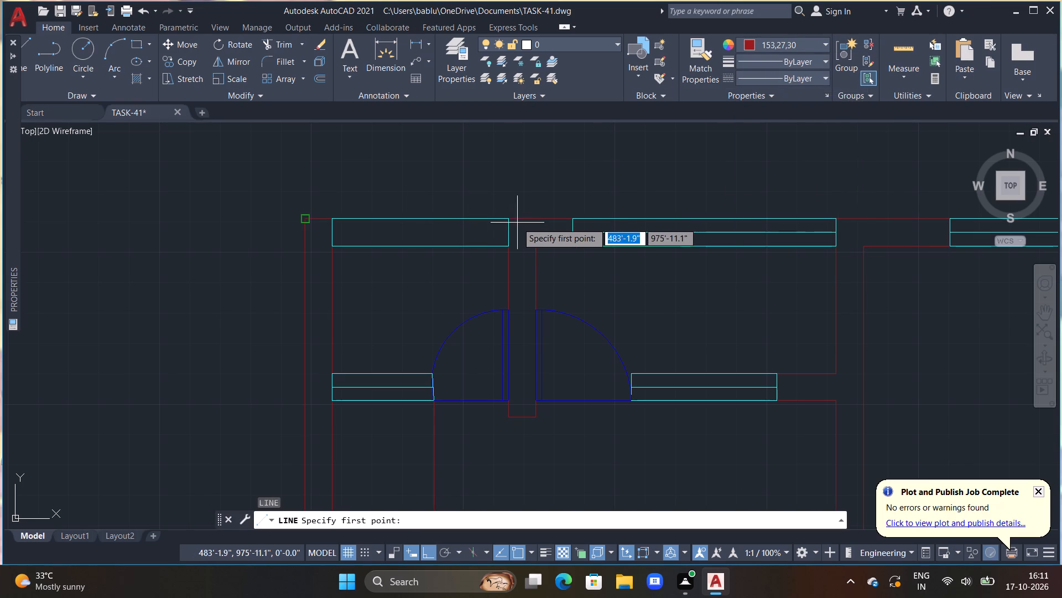
{"action": "left_click_drag", "start_coordinate": [507, 245], "coordinate": [511, 230]}
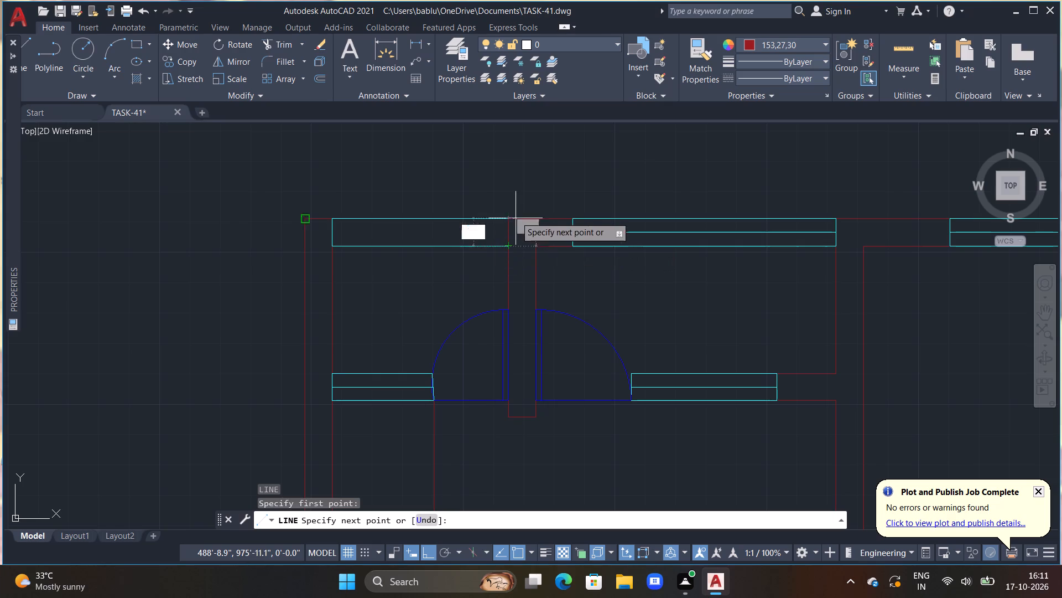
{"action": "left_click", "coordinate": [509, 223]}
{"action": "key", "text": "Escape"}
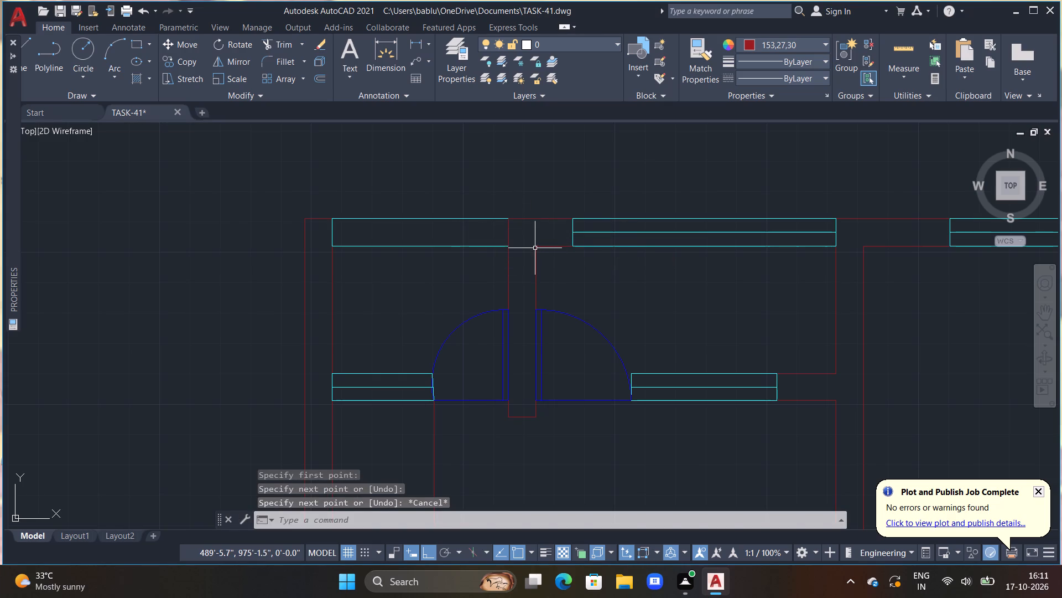
Draw a dark red line over the upper-left outer window's left end, from its lower corner to its upper corner.
{"action": "type", "text": "L"}
{"action": "key", "text": "space"}
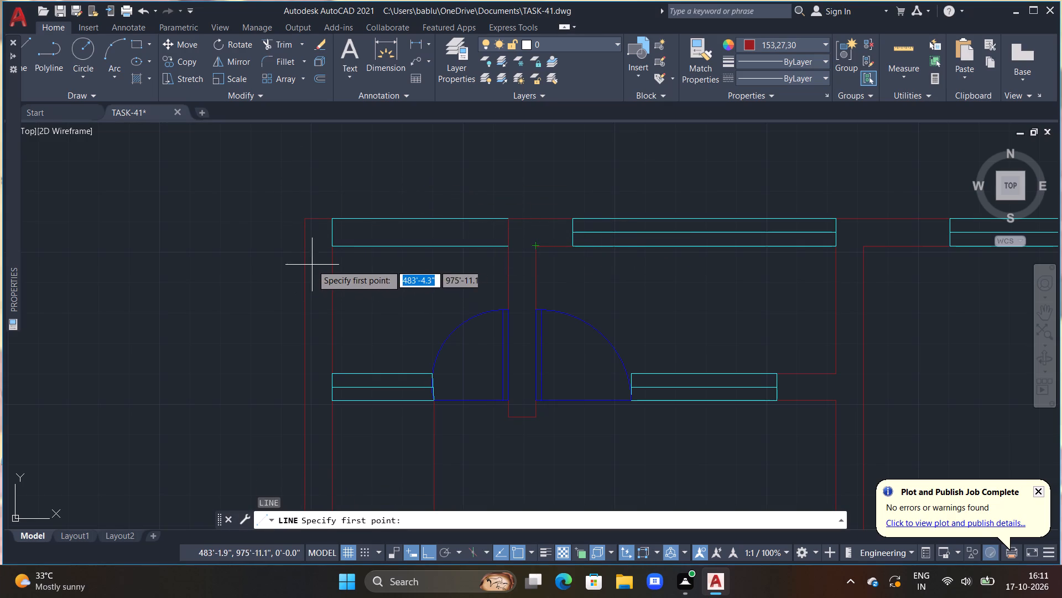
{"action": "left_click", "coordinate": [334, 245]}
{"action": "left_click", "coordinate": [334, 219]}
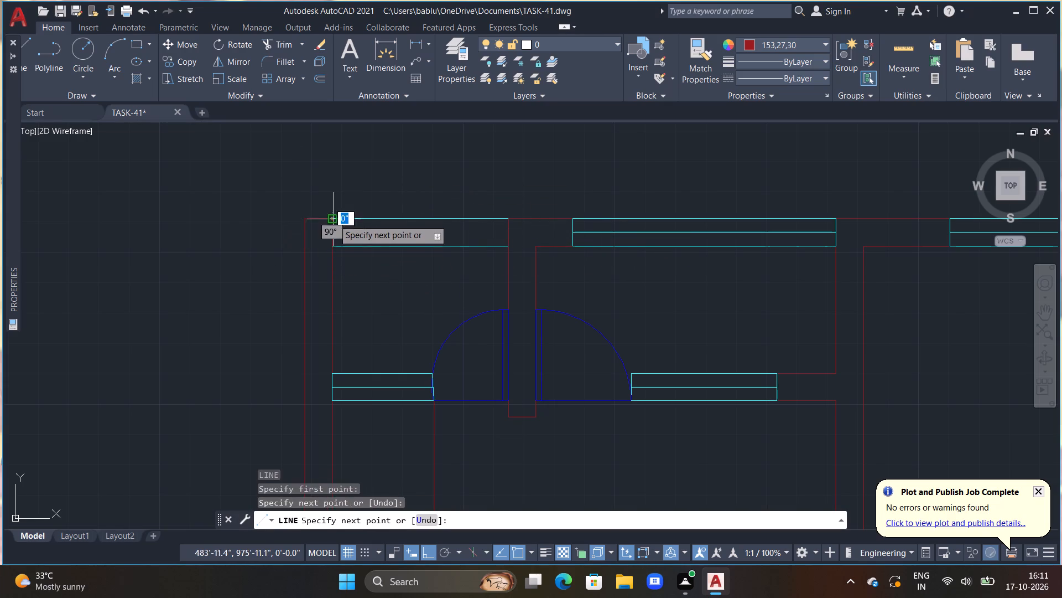
{"action": "key", "text": "Escape"}
Move the short red end line of the partition stub between the two upper-left doors up by about 3.5".
{"action": "scroll", "coordinate": [322, 233], "scroll_direction": "down", "scroll_amount": 1}
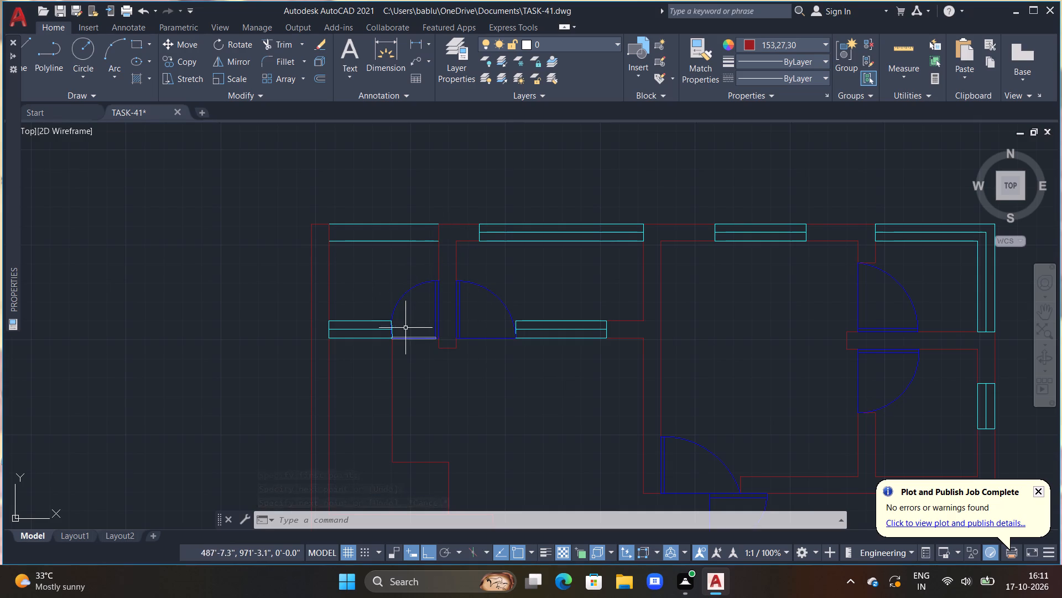
{"action": "scroll", "coordinate": [384, 311], "scroll_direction": "up", "scroll_amount": 2}
{"action": "scroll", "coordinate": [629, 456], "scroll_direction": "up", "scroll_amount": 2}
{"action": "middle_click_drag", "start_coordinate": [631, 445], "coordinate": [632, 428]}
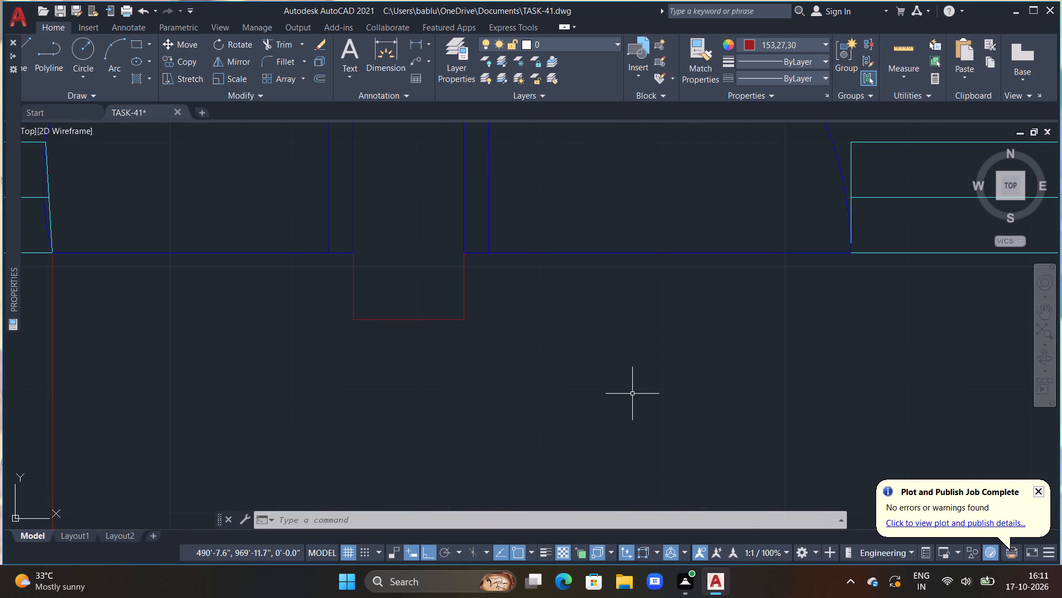
{"action": "key", "text": "m"}
{"action": "key", "text": "Escape"}
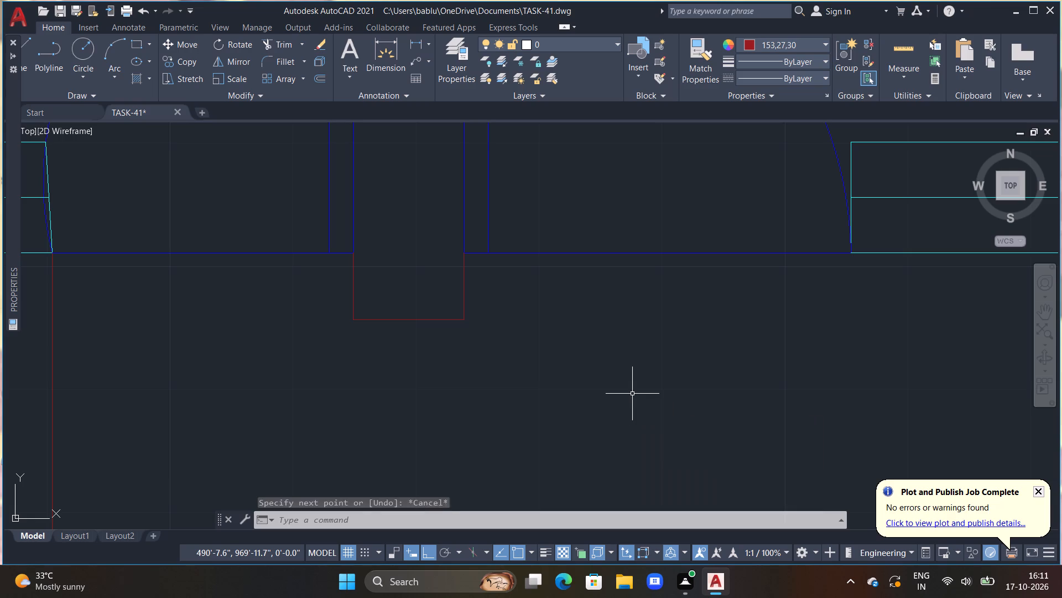
{"action": "key", "text": "Escape"}
{"action": "left_click", "coordinate": [386, 321]}
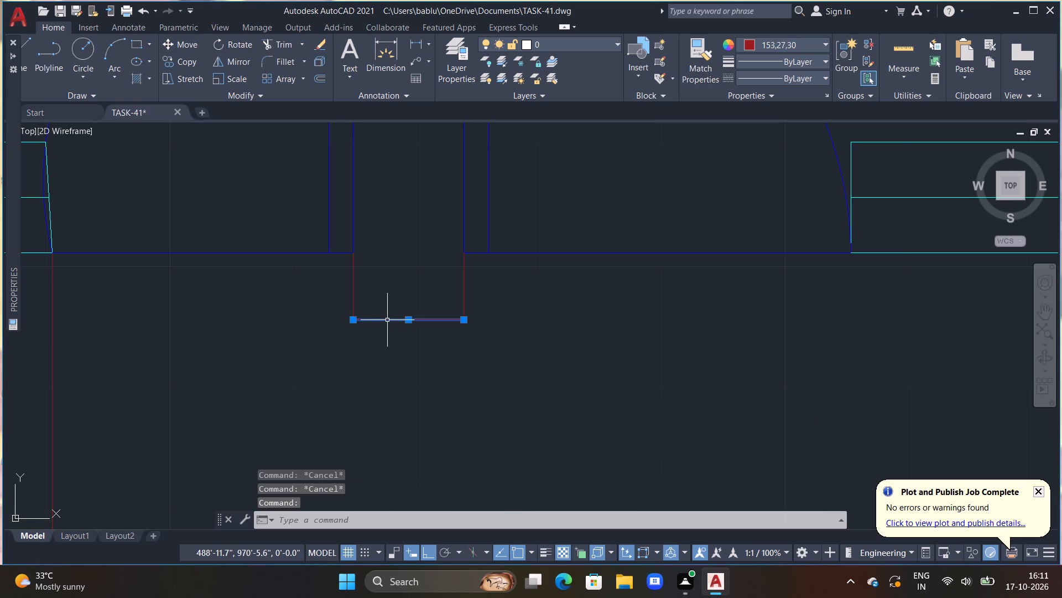
{"action": "type", "text": "M"}
{"action": "key", "text": "space"}
{"action": "scroll", "coordinate": [387, 320], "scroll_direction": "up", "scroll_amount": 1}
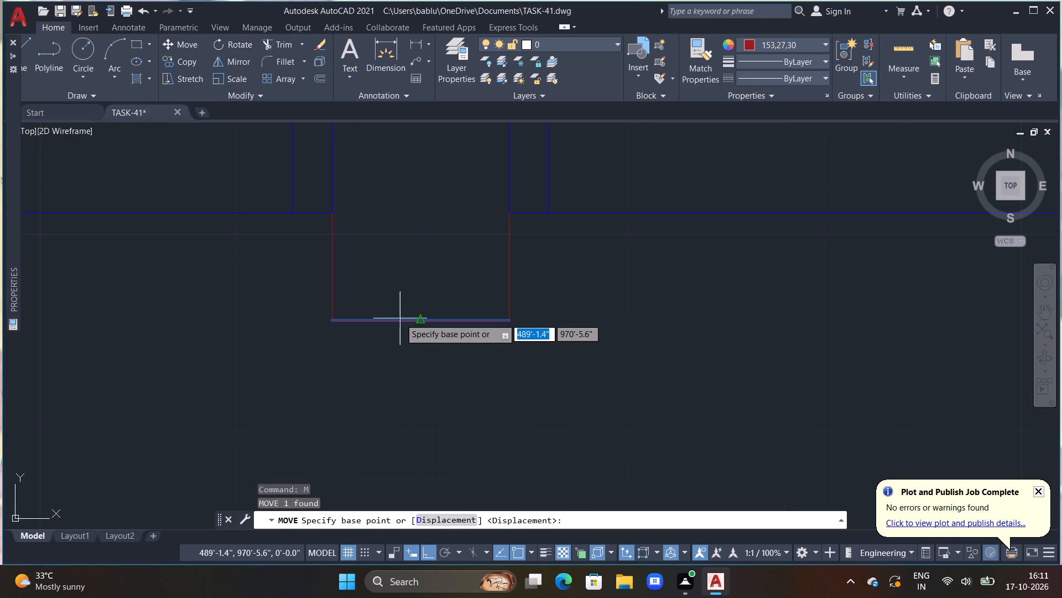
{"action": "left_click", "coordinate": [419, 321]}
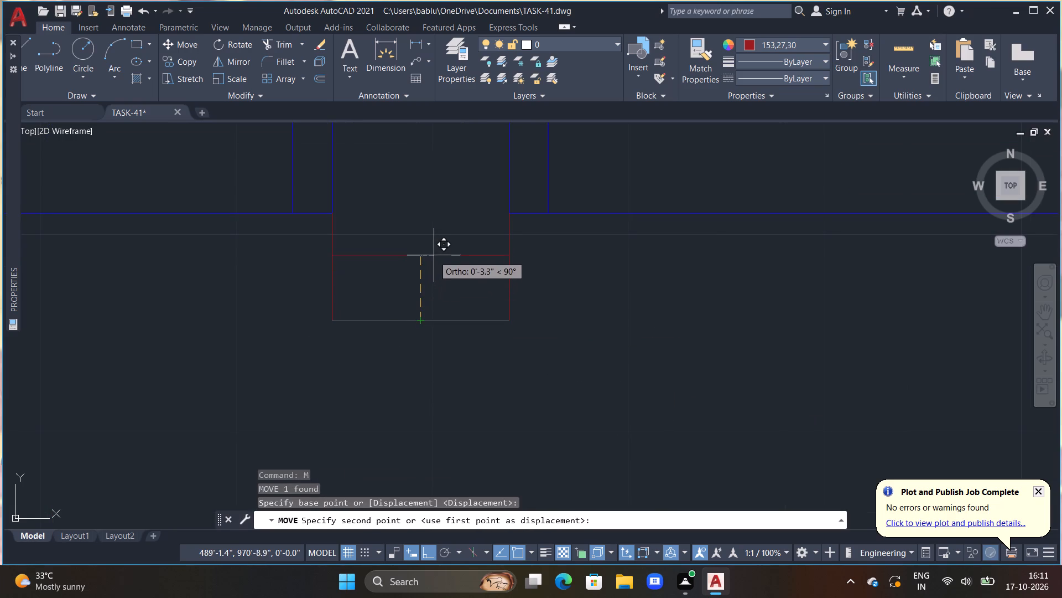
{"action": "left_click", "coordinate": [434, 251]}
{"action": "key", "text": "Escape"}
Trim the two side lines of the partition stub that project below its end line.
{"action": "type", "text": "TR"}
{"action": "key", "text": "space"}
{"action": "left_click_drag", "start_coordinate": [315, 271], "coordinate": [510, 291]}
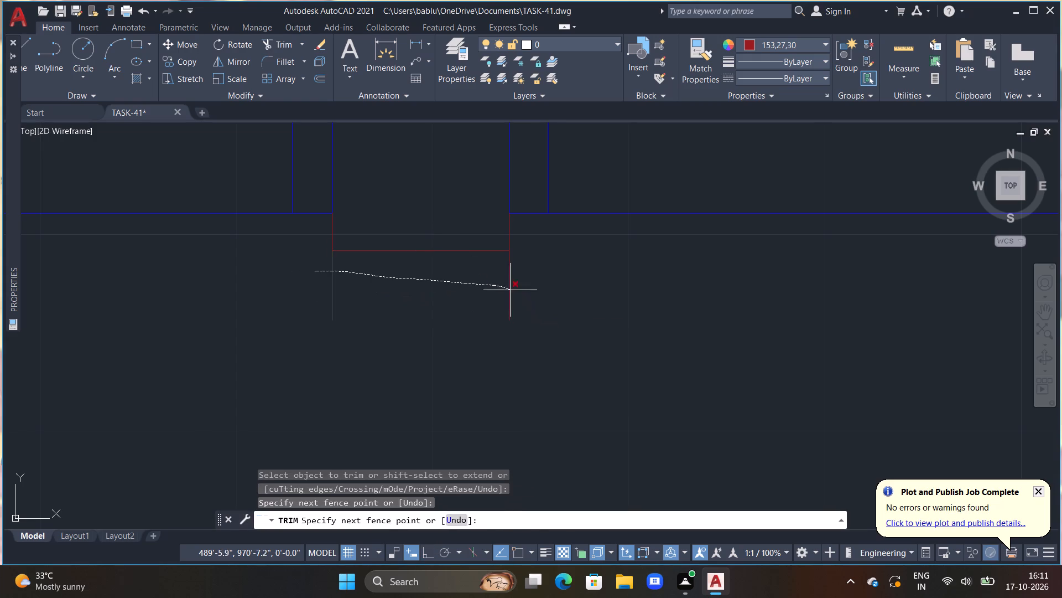
{"action": "left_click_drag", "start_coordinate": [510, 291], "coordinate": [571, 280]}
{"action": "scroll", "coordinate": [555, 293], "scroll_direction": "down", "scroll_amount": 3}
{"action": "scroll", "coordinate": [453, 347], "scroll_direction": "down", "scroll_amount": 2}
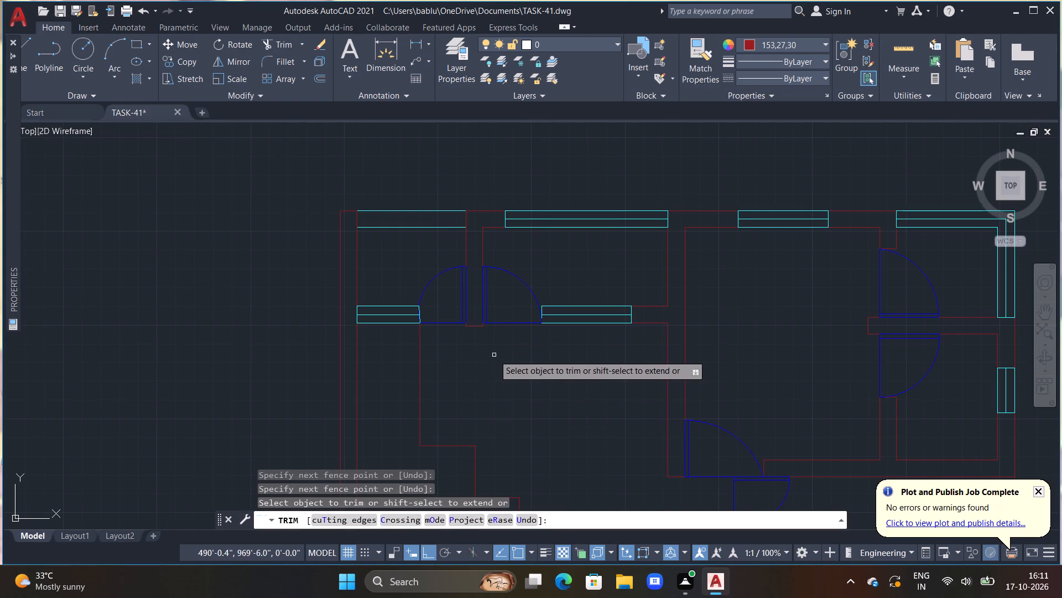
{"action": "key", "text": "Escape"}
{"action": "key", "text": "Escape"}
Set the current object colour to ByLayer.
{"action": "scroll", "coordinate": [465, 347], "scroll_direction": "down", "scroll_amount": 1}
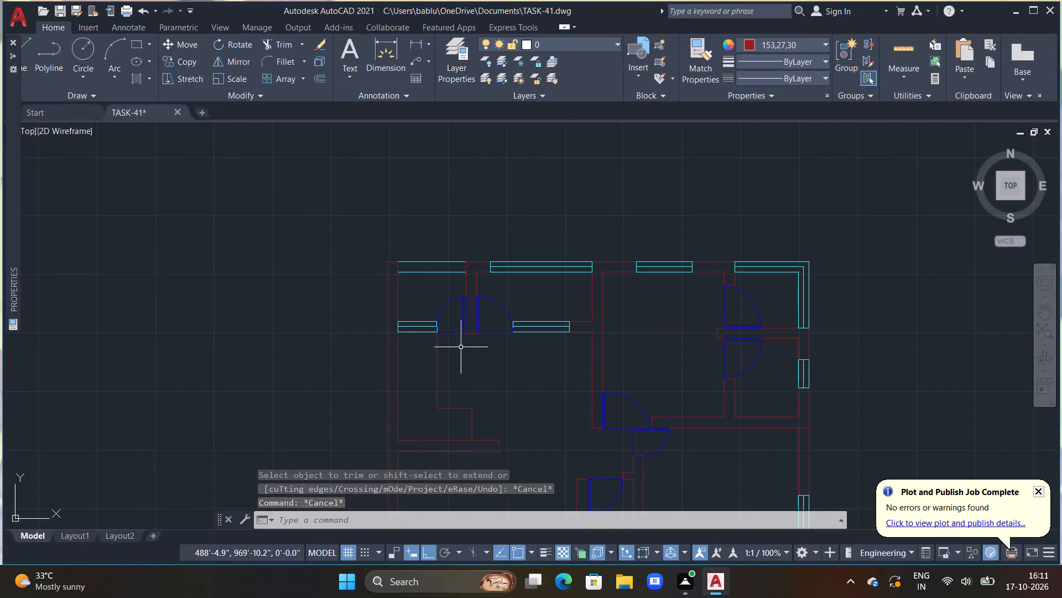
{"action": "key", "text": "Escape"}
{"action": "scroll", "coordinate": [537, 380], "scroll_direction": "down", "scroll_amount": 1}
{"action": "middle_click_drag", "start_coordinate": [539, 377], "coordinate": [484, 280]}
{"action": "key", "text": "Escape"}
{"action": "key", "text": "Escape"}
{"action": "scroll", "coordinate": [485, 291], "scroll_direction": "down", "scroll_amount": 1}
{"action": "middle_click_drag", "start_coordinate": [485, 291], "coordinate": [454, 259]}
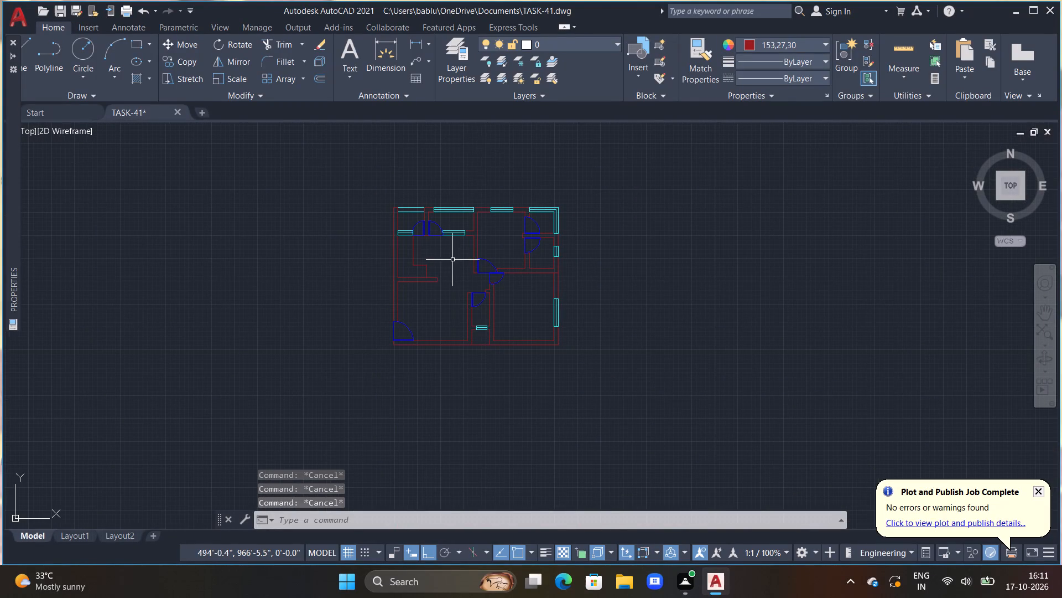
{"action": "left_click", "coordinate": [823, 43]}
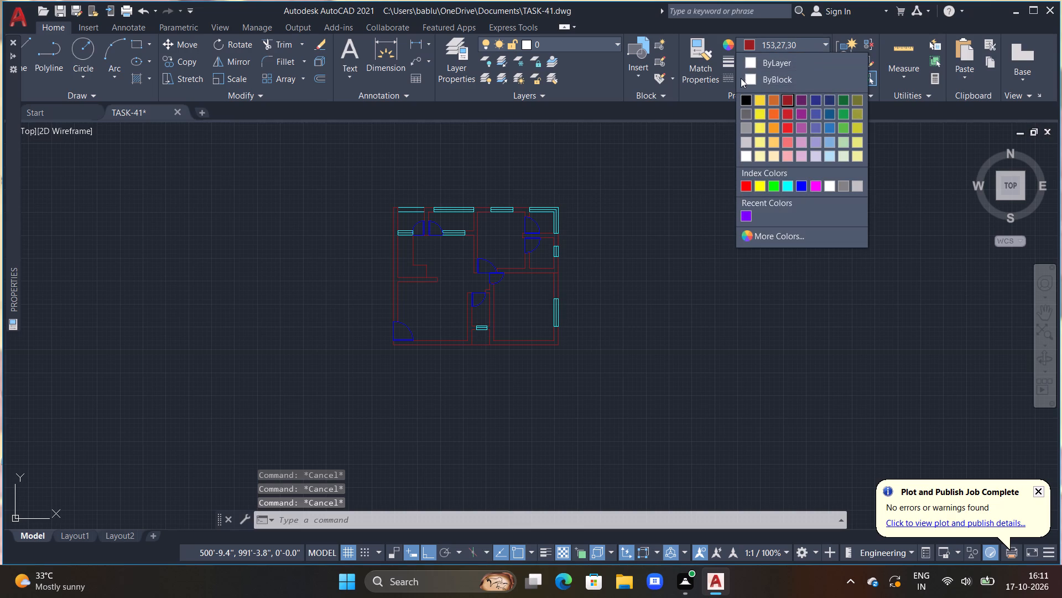
{"action": "left_click", "coordinate": [743, 66]}
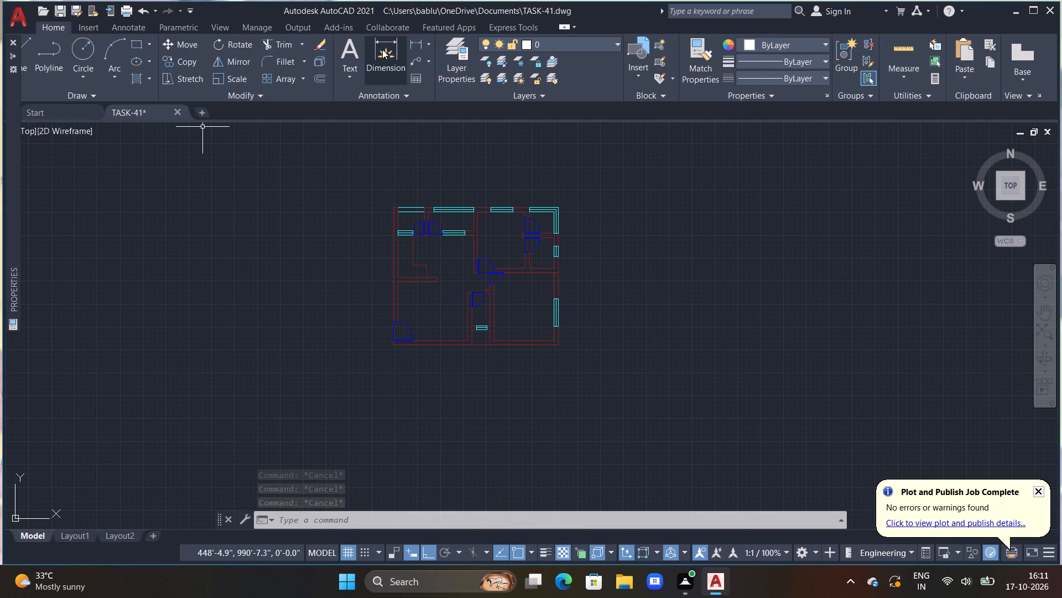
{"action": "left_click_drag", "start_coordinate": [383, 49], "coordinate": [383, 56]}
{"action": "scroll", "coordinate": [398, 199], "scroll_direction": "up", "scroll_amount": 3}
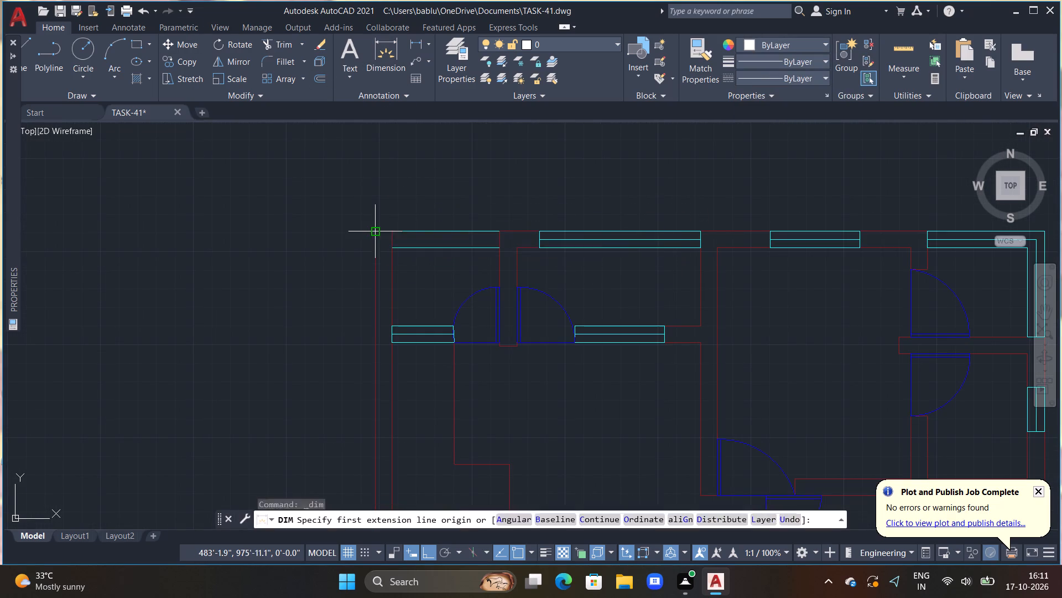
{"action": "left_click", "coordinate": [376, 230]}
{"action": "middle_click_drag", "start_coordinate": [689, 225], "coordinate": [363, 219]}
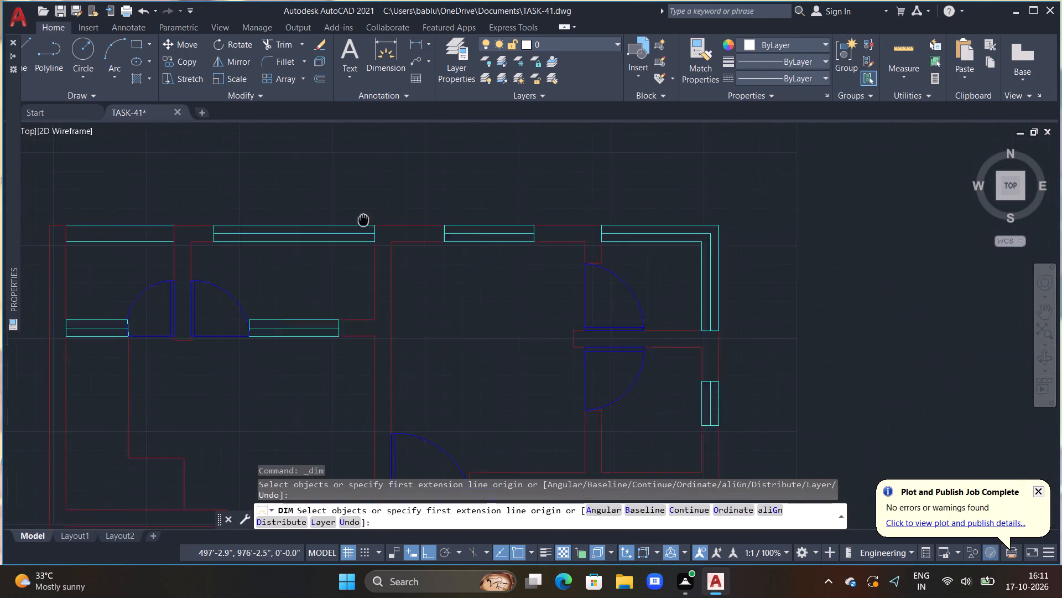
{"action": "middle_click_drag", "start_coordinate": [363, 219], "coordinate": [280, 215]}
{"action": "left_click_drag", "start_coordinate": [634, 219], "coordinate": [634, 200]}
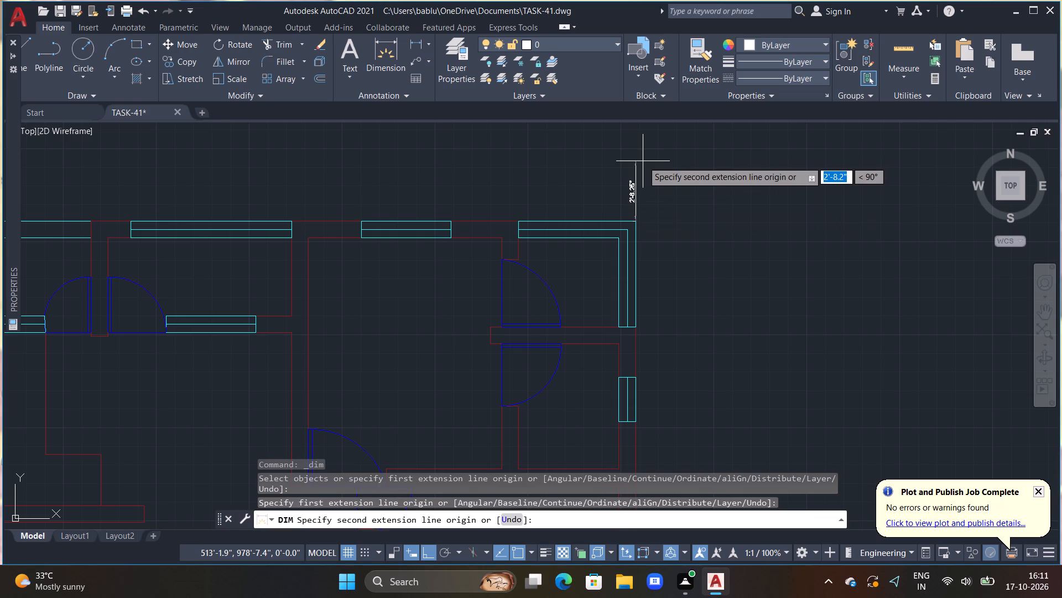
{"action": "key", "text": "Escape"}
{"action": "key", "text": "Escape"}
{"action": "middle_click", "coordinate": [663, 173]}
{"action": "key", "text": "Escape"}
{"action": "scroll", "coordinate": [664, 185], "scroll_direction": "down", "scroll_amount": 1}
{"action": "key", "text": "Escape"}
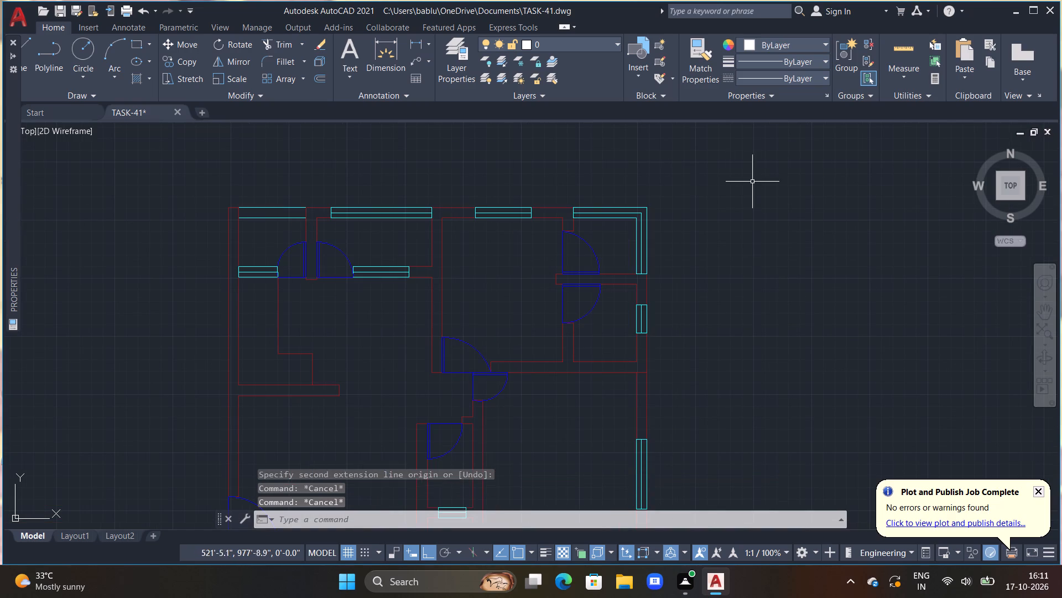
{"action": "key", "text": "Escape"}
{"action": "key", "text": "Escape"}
Dimension the plan's overall width between the top outer wall's two outer corners, placing the dimension line about 1' above the wall.
{"action": "left_click", "coordinate": [383, 49]}
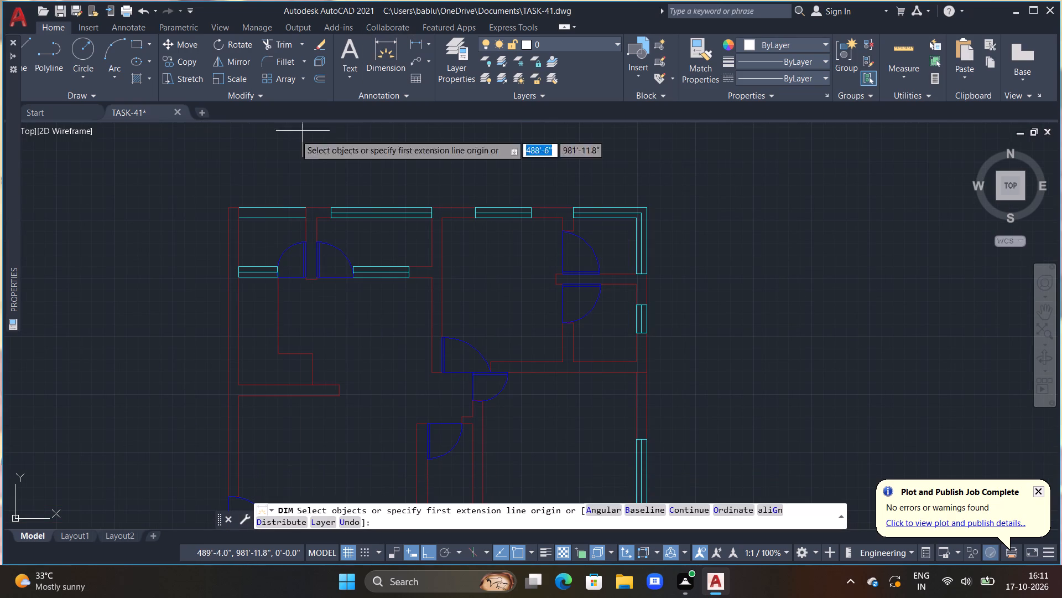
{"action": "left_click", "coordinate": [227, 206]}
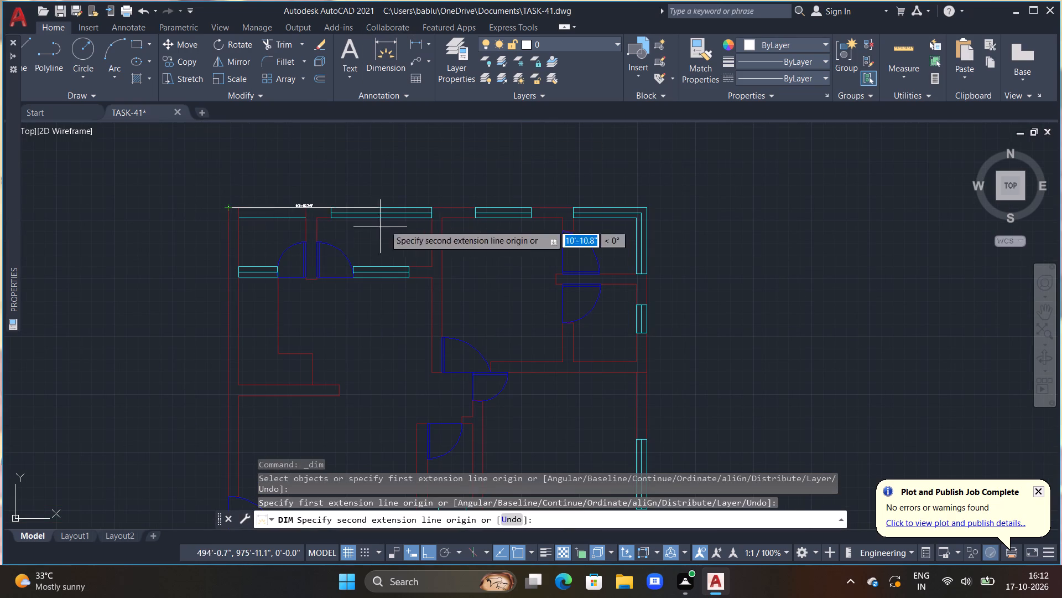
{"action": "left_click", "coordinate": [648, 208]}
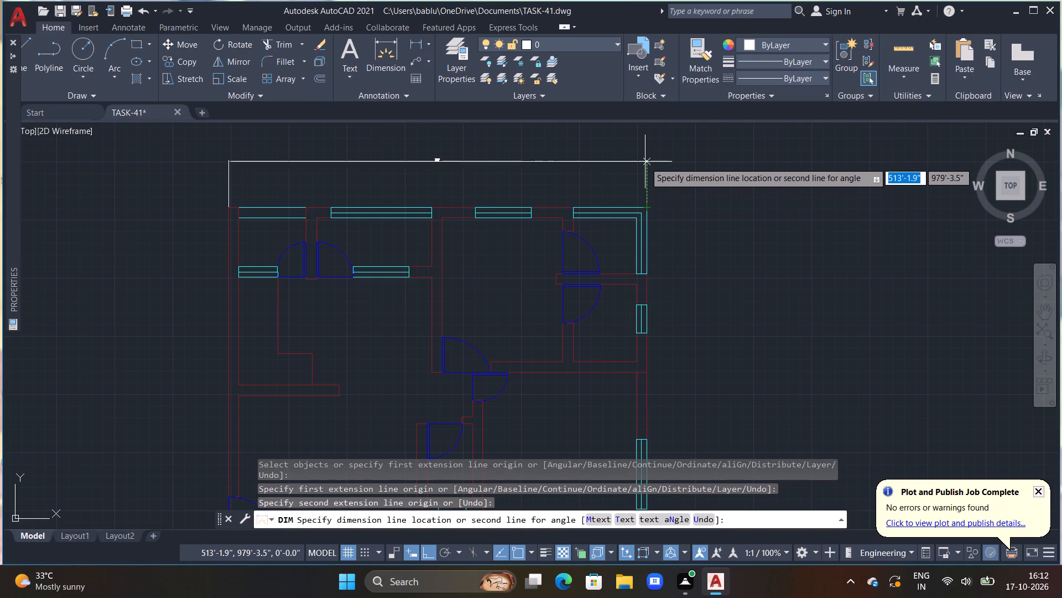
{"action": "left_click", "coordinate": [643, 192]}
{"action": "key", "text": "Escape"}
{"action": "scroll", "coordinate": [643, 192], "scroll_direction": "down", "scroll_amount": 2}
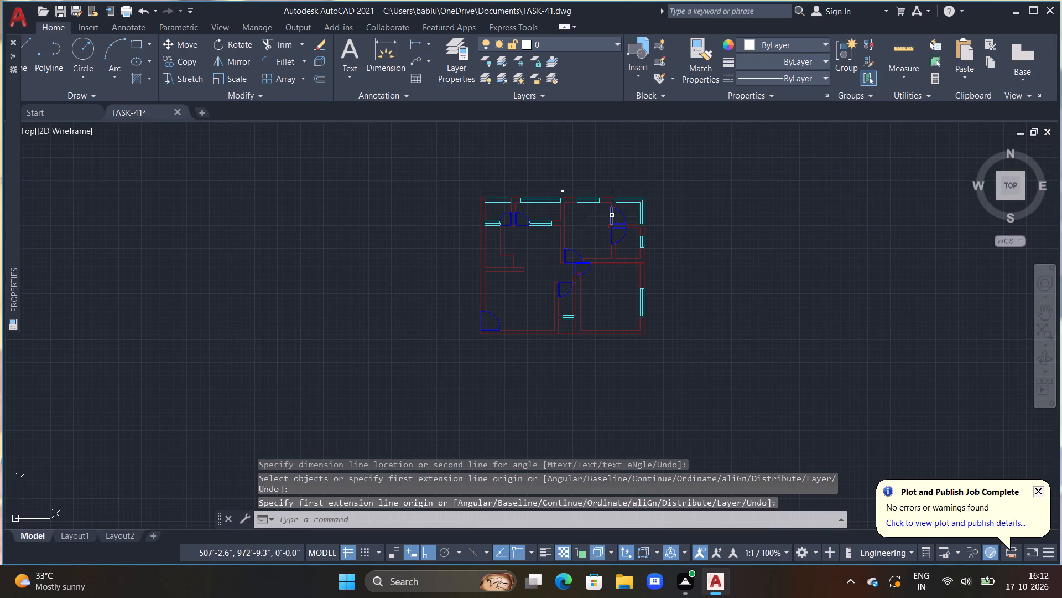
{"action": "key", "text": "Escape"}
{"action": "key", "text": "Escape"}
{"action": "key", "text": "Escape"}
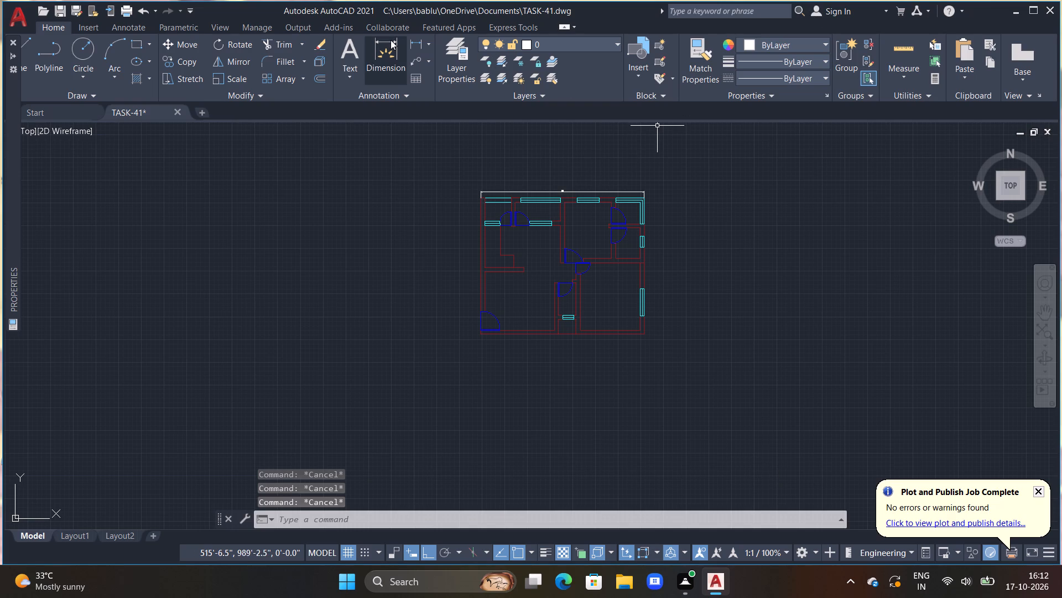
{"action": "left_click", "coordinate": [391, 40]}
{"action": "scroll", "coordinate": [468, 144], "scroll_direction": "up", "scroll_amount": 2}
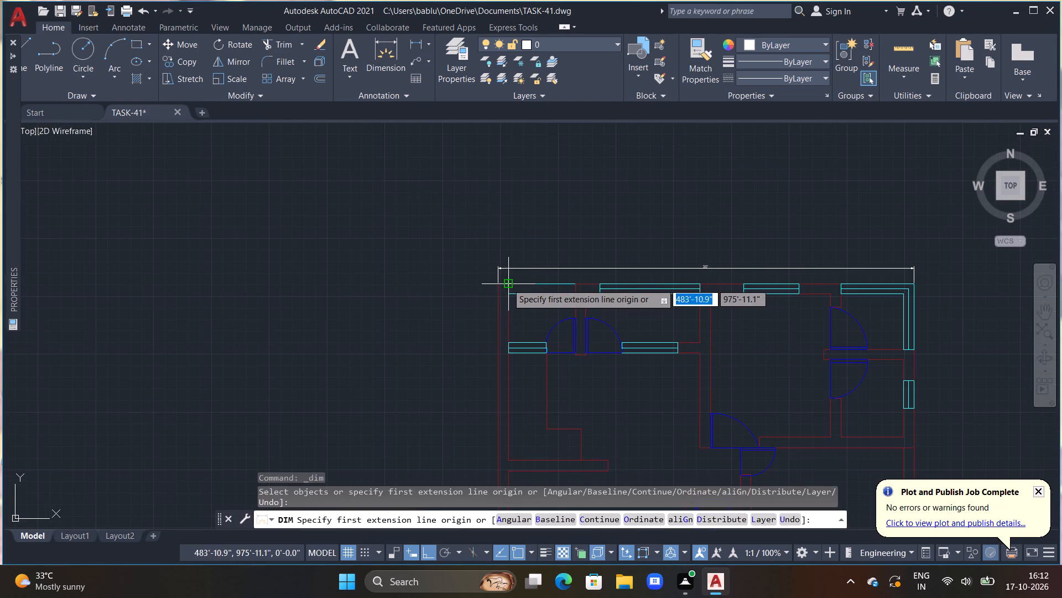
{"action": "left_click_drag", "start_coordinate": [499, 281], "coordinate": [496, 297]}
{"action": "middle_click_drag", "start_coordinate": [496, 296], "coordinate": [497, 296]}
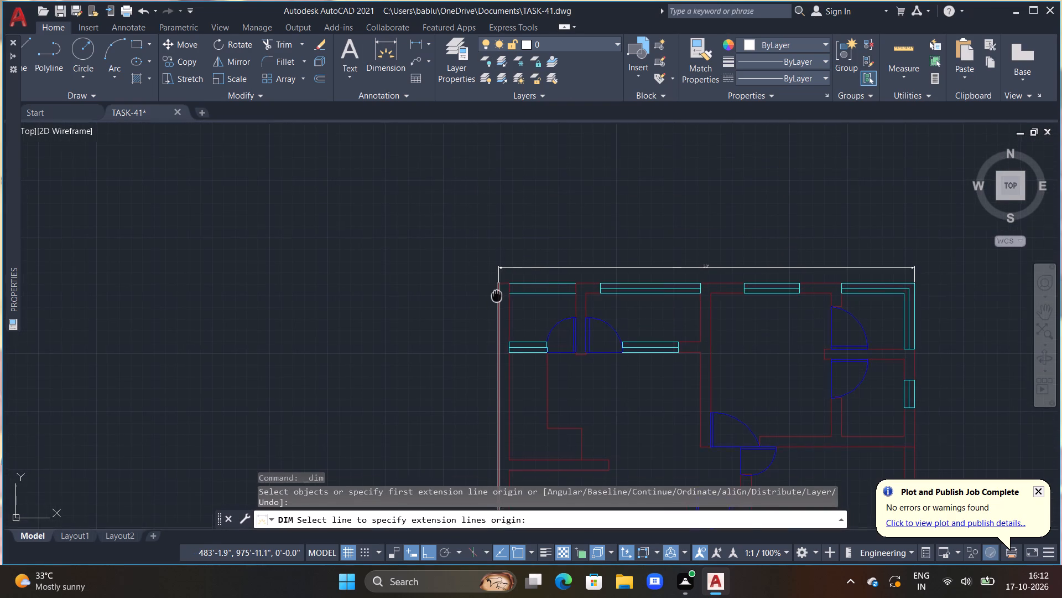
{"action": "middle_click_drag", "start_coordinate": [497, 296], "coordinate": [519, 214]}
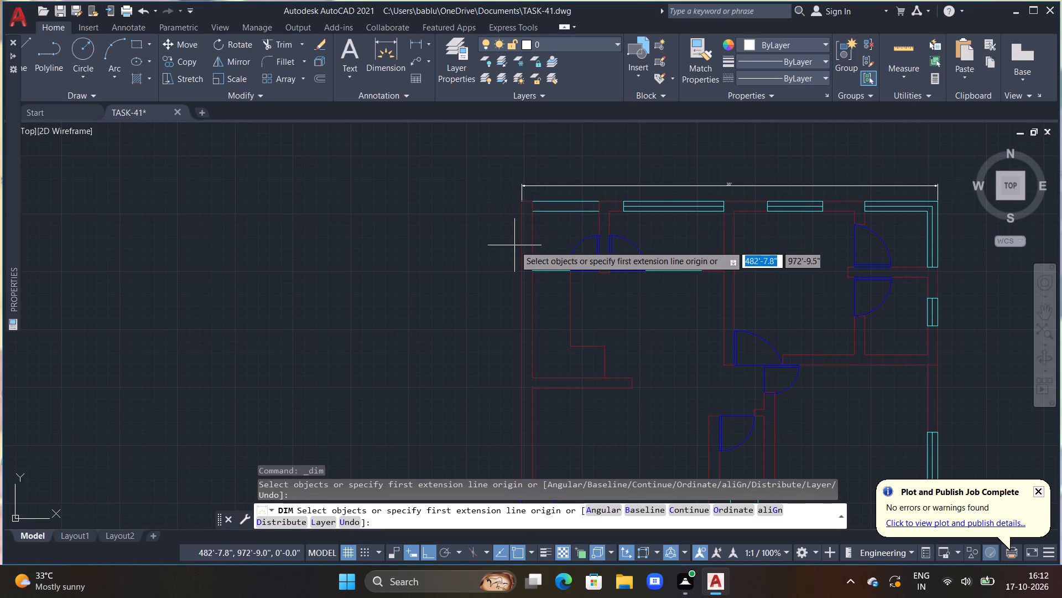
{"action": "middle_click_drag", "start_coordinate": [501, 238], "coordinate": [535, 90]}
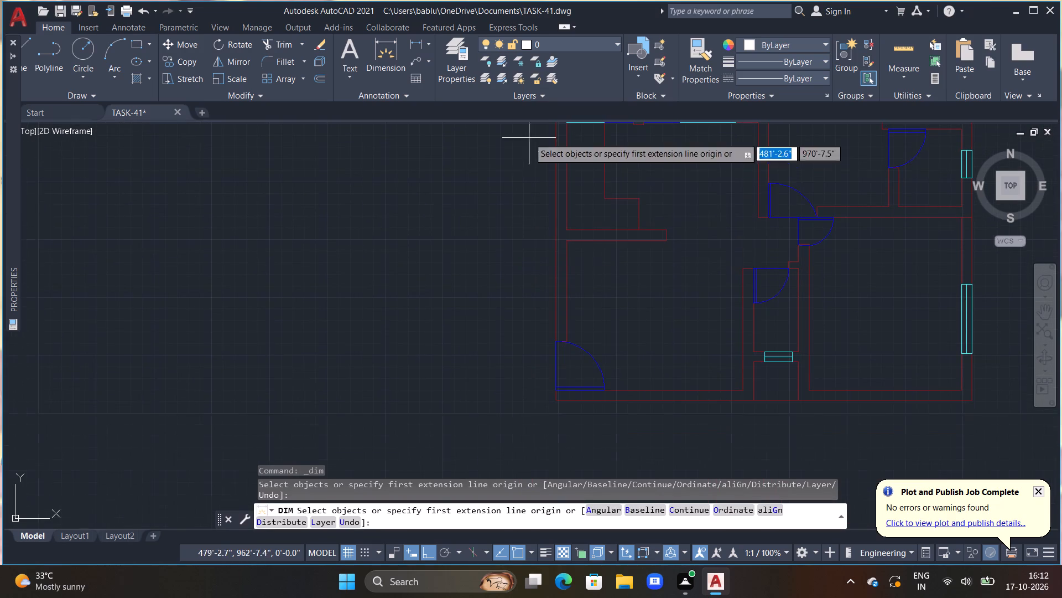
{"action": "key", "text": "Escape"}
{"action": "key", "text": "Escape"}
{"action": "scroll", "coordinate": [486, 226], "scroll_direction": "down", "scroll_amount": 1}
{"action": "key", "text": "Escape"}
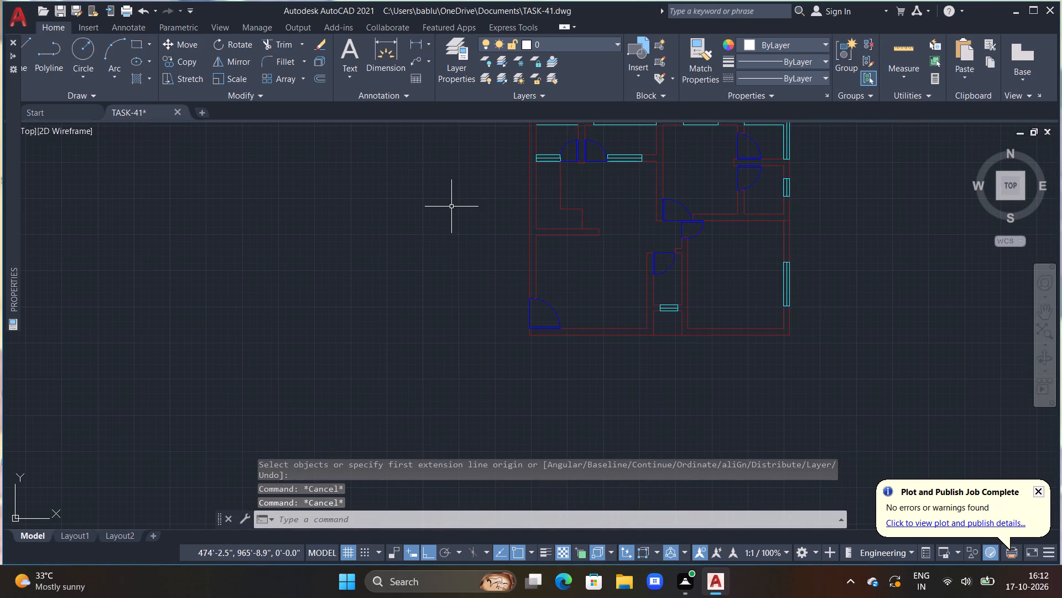
Dimension the plan's overall 25' depth between the left outer wall's two outer corners, placing the dimension line about 1'-9" outside the wall.
{"action": "middle_click_drag", "start_coordinate": [803, 231], "coordinate": [779, 329]}
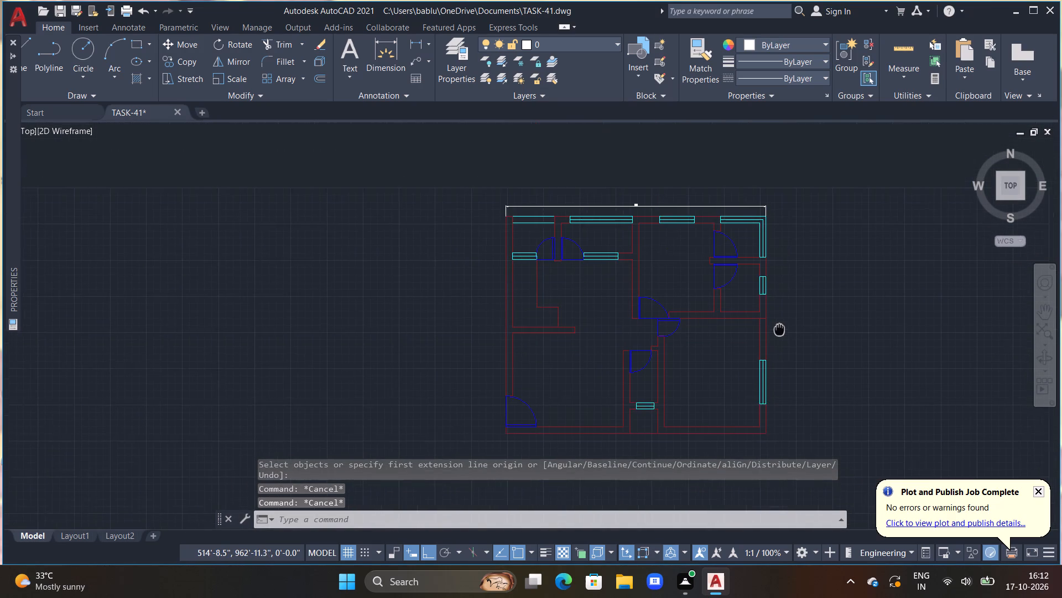
{"action": "middle_click_drag", "start_coordinate": [779, 329], "coordinate": [778, 315]}
{"action": "key", "text": "Escape"}
{"action": "key", "text": "Escape"}
{"action": "key", "text": "Escape"}
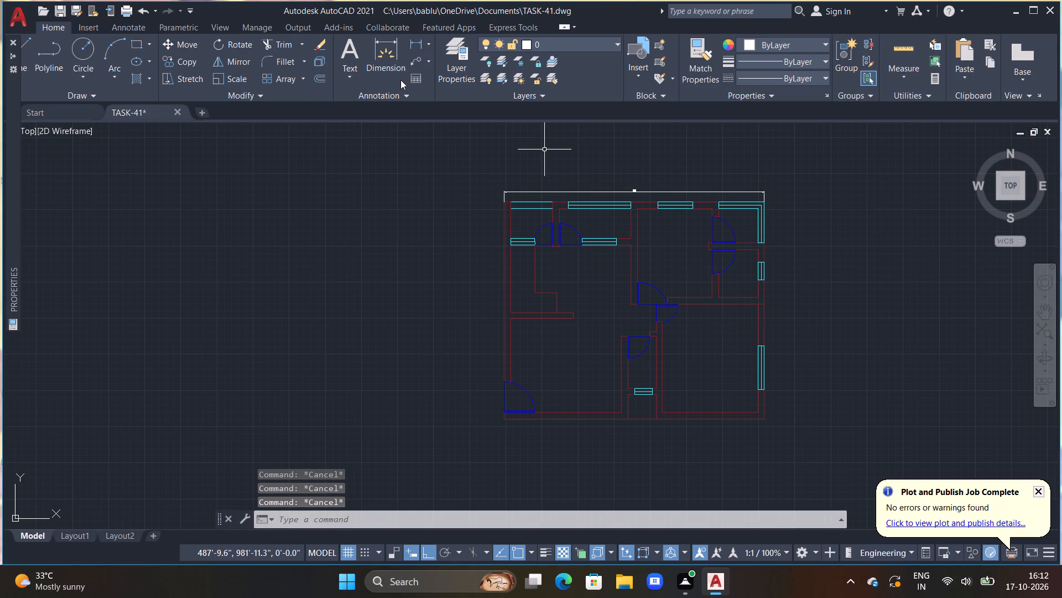
{"action": "left_click", "coordinate": [389, 64]}
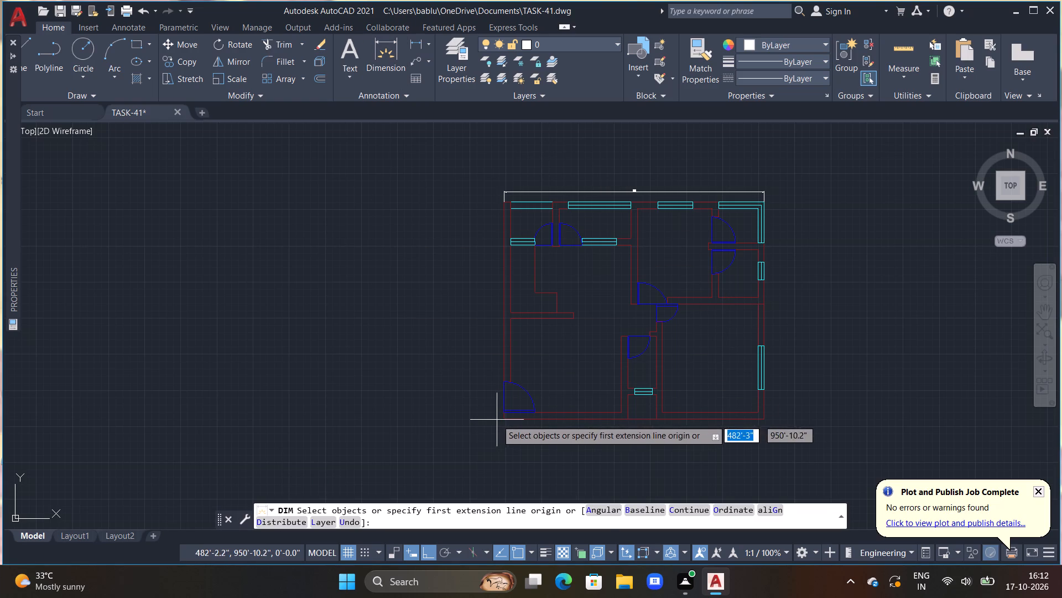
{"action": "left_click_drag", "start_coordinate": [504, 420], "coordinate": [492, 350]}
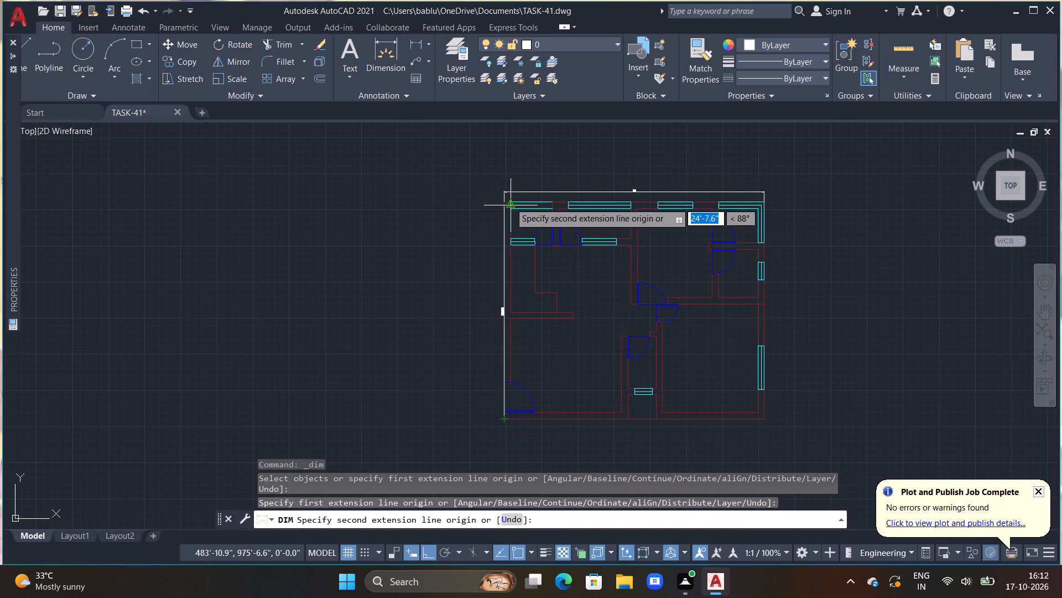
{"action": "left_click", "coordinate": [505, 200]}
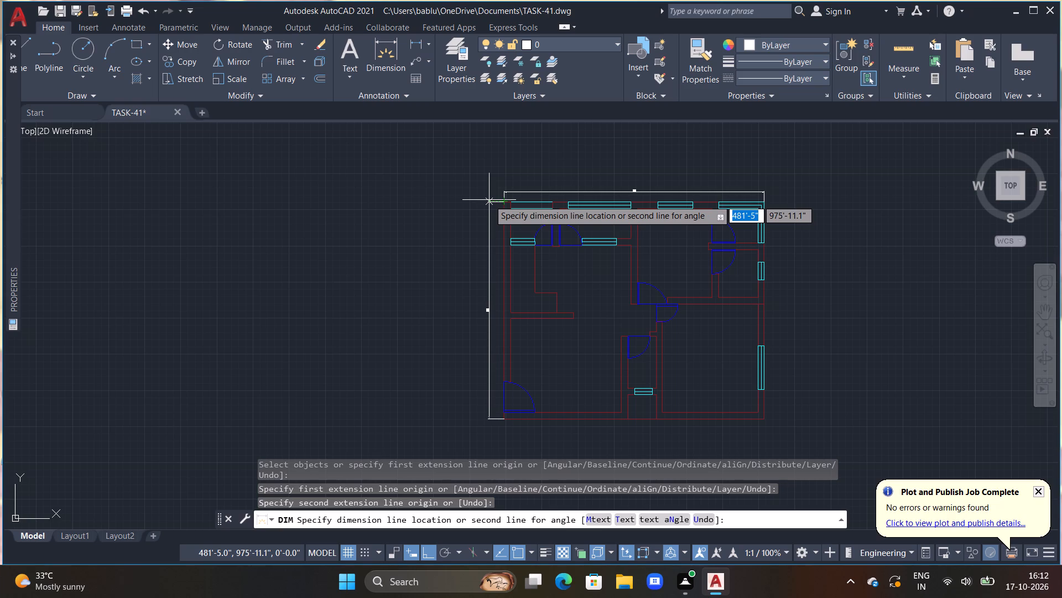
{"action": "left_click", "coordinate": [489, 200]}
{"action": "key", "text": "Escape"}
{"action": "scroll", "coordinate": [474, 264], "scroll_direction": "up", "scroll_amount": 3}
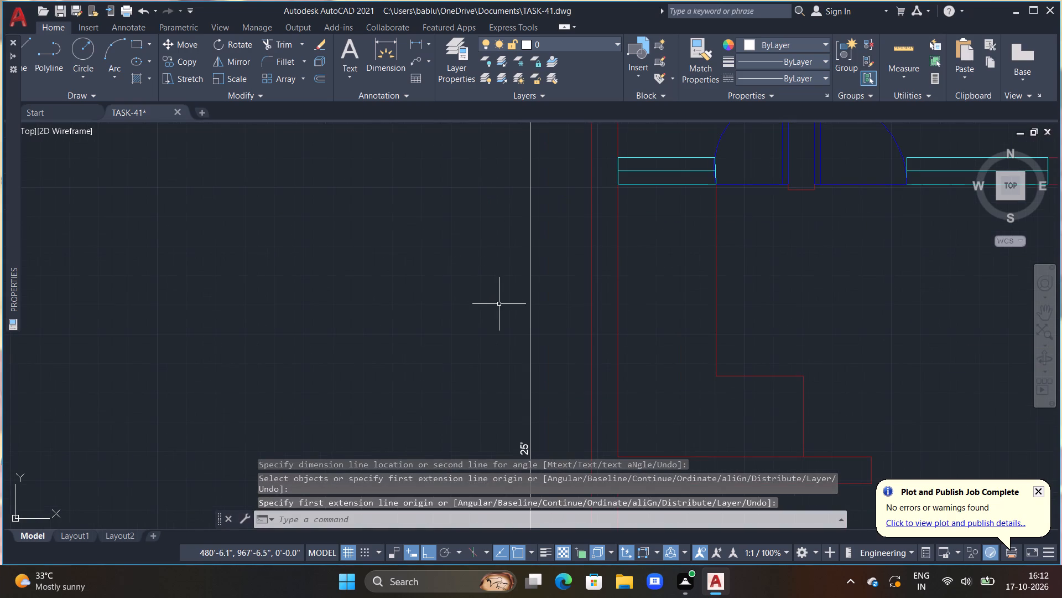
{"action": "key", "text": "Escape"}
{"action": "key", "text": "Escape"}
Set the text height of both overall dimensions, above and beside the plan, to 9".
{"action": "scroll", "coordinate": [514, 292], "scroll_direction": "down", "scroll_amount": 2}
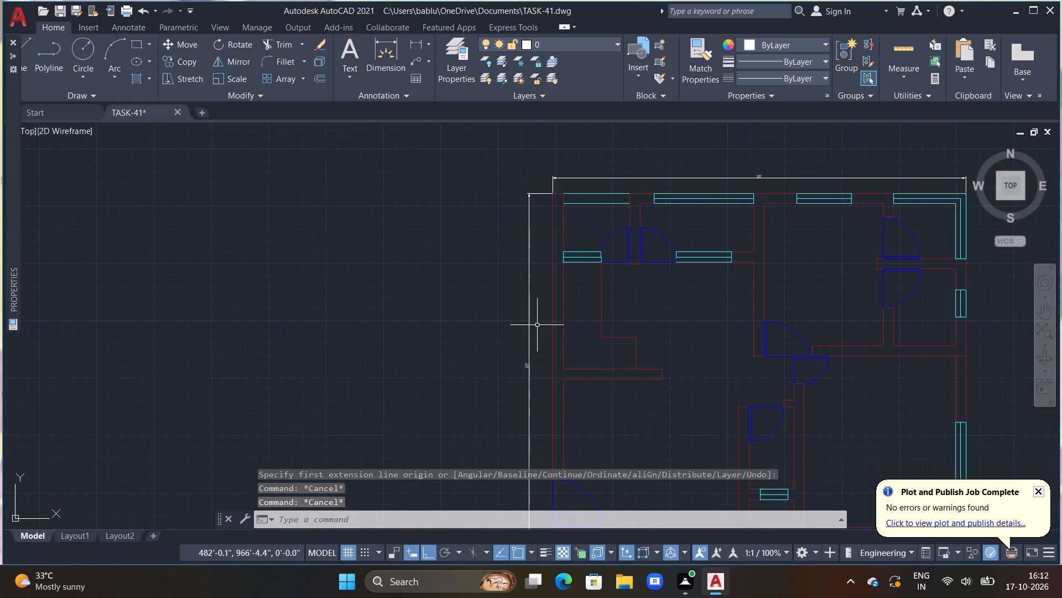
{"action": "middle_click_drag", "start_coordinate": [543, 343], "coordinate": [347, 263]}
{"action": "scroll", "coordinate": [350, 297], "scroll_direction": "down", "scroll_amount": 2}
{"action": "scroll", "coordinate": [350, 297], "scroll_direction": "up", "scroll_amount": 2}
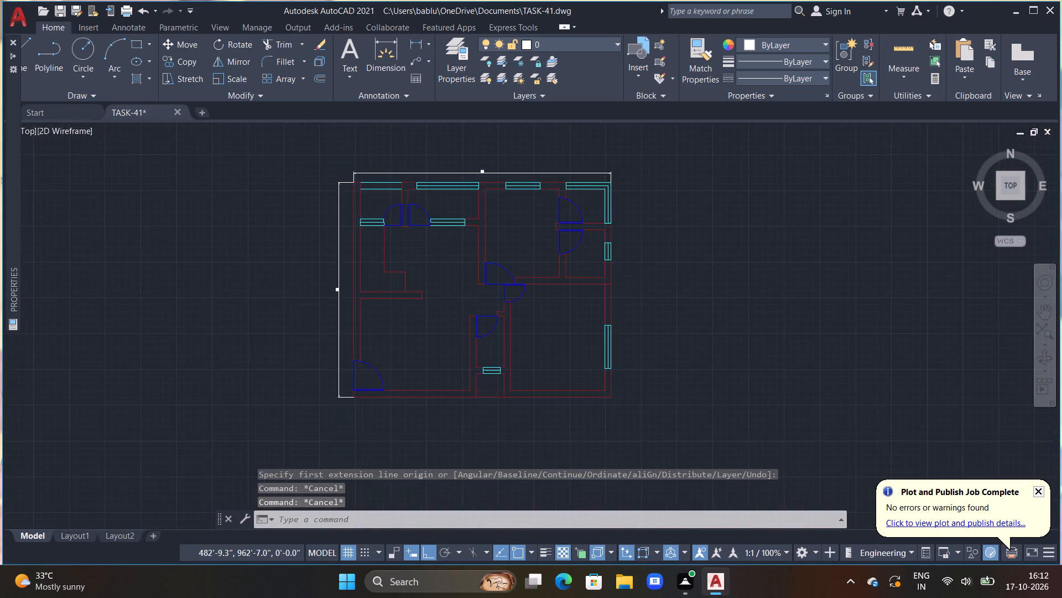
{"action": "scroll", "coordinate": [350, 297], "scroll_direction": "down", "scroll_amount": 2}
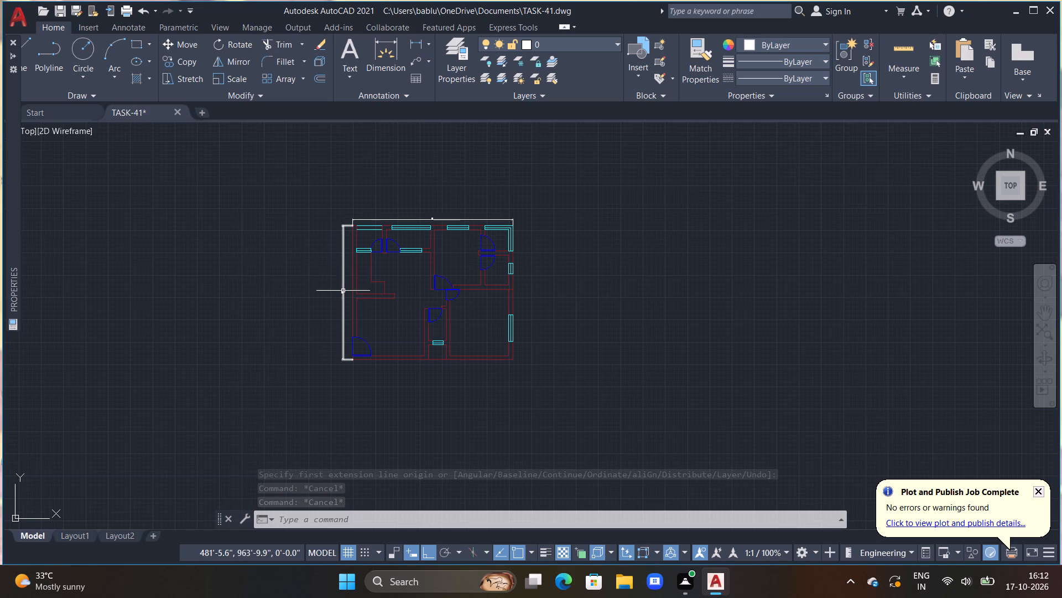
{"action": "left_click", "coordinate": [343, 291]}
{"action": "left_click", "coordinate": [433, 219]}
{"action": "right_click", "coordinate": [433, 219]}
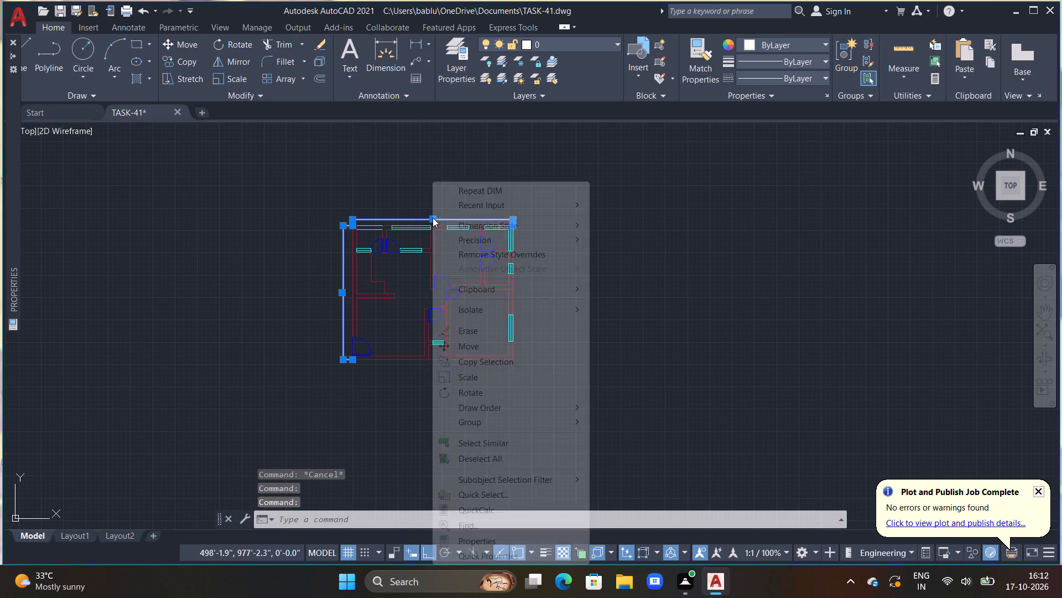
{"action": "left_click_drag", "start_coordinate": [462, 540], "coordinate": [467, 542]}
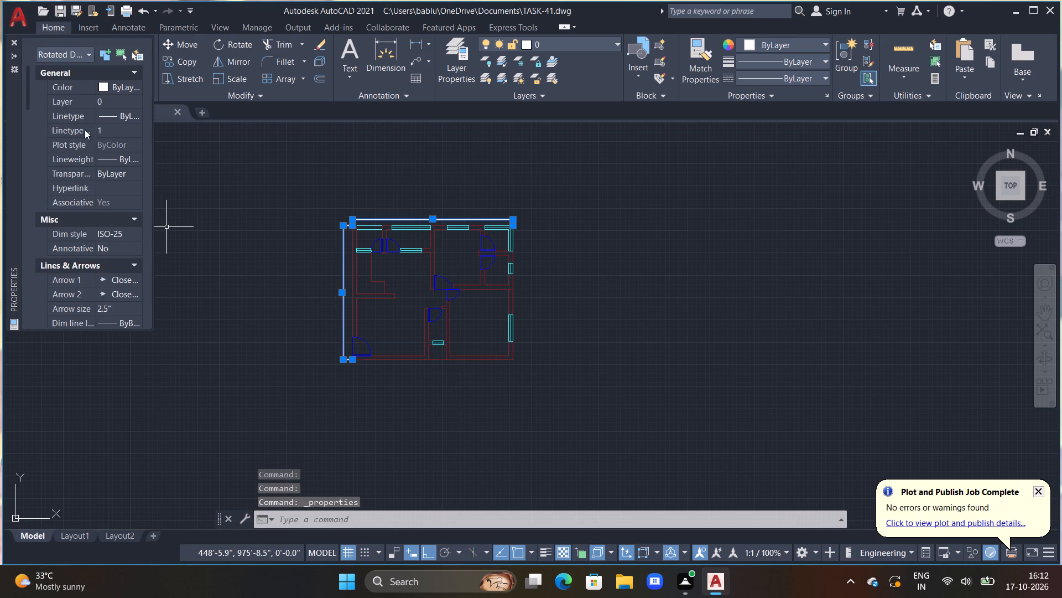
{"action": "scroll", "coordinate": [88, 123], "scroll_direction": "down", "scroll_amount": 3}
{"action": "scroll", "coordinate": [100, 179], "scroll_direction": "down", "scroll_amount": 3}
{"action": "left_click", "coordinate": [126, 192]}
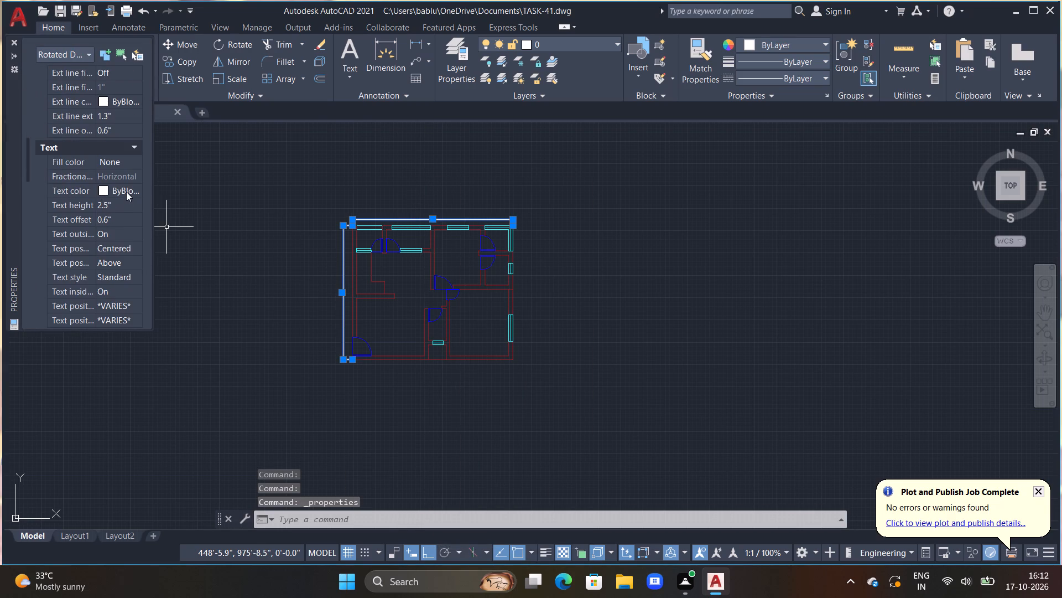
{"action": "left_click", "coordinate": [127, 201]}
{"action": "key", "text": "BackSpace"}
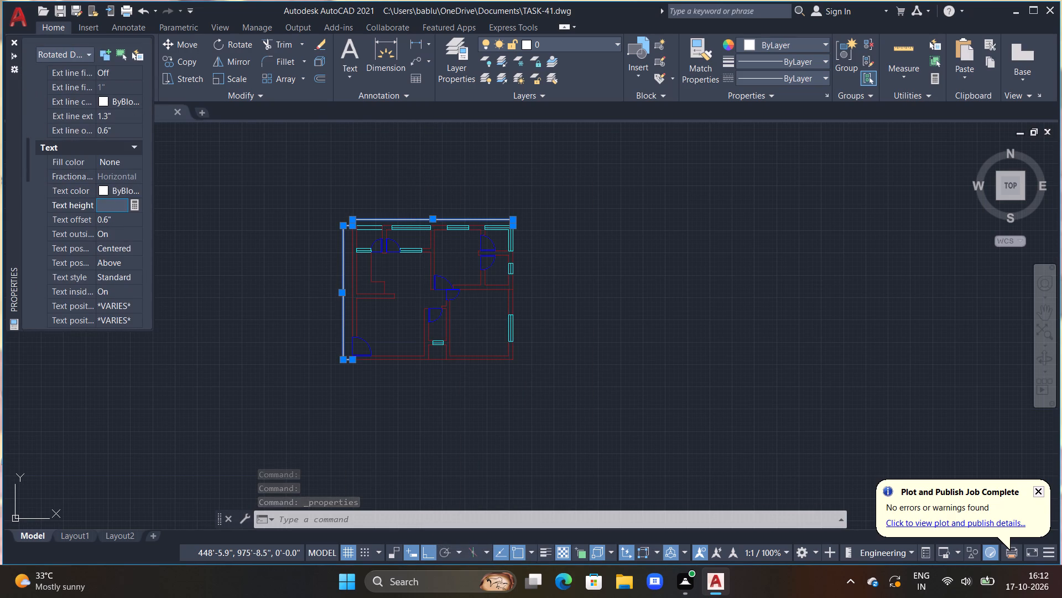
{"action": "key", "text": "9"}
{"action": "key", "text": "shift+quotedbl"}
{"action": "key", "text": "Return"}
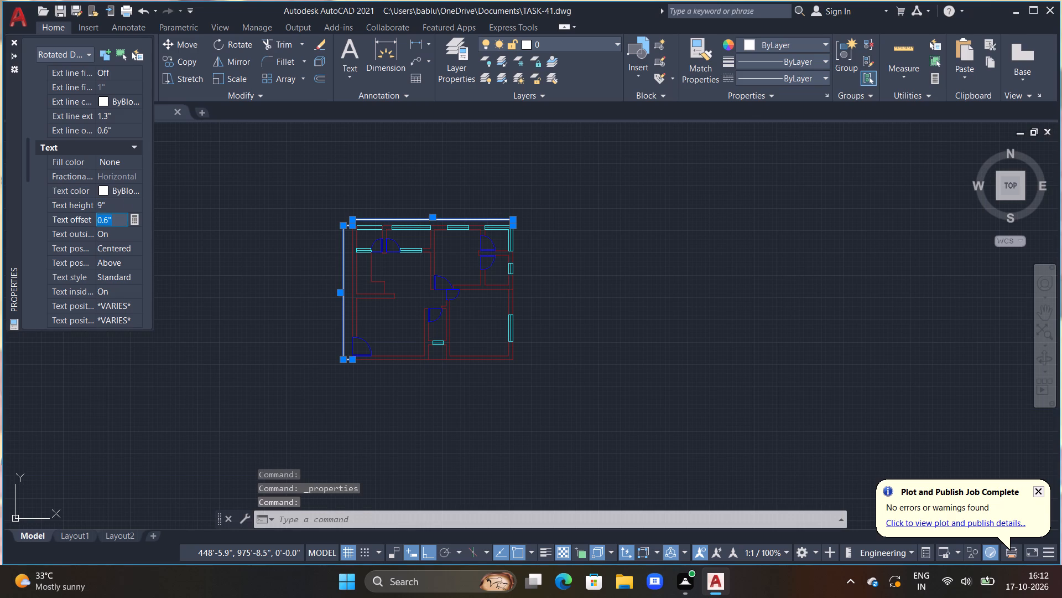
{"action": "left_click", "coordinate": [11, 40]}
{"action": "key", "text": "Escape"}
{"action": "key", "text": "Escape"}
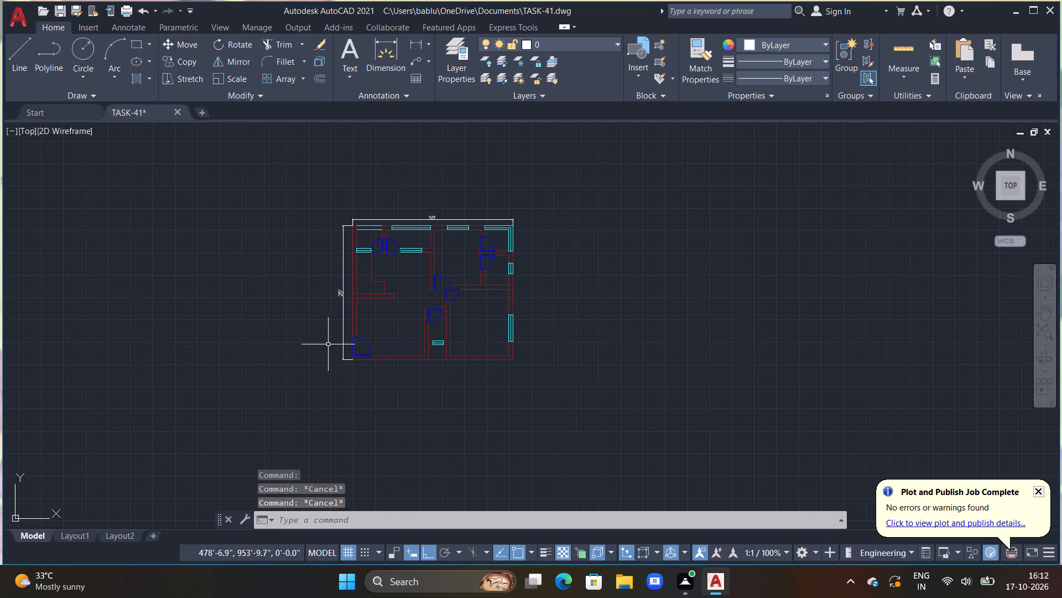
{"action": "key", "text": "Escape"}
{"action": "key", "text": "Escape"}
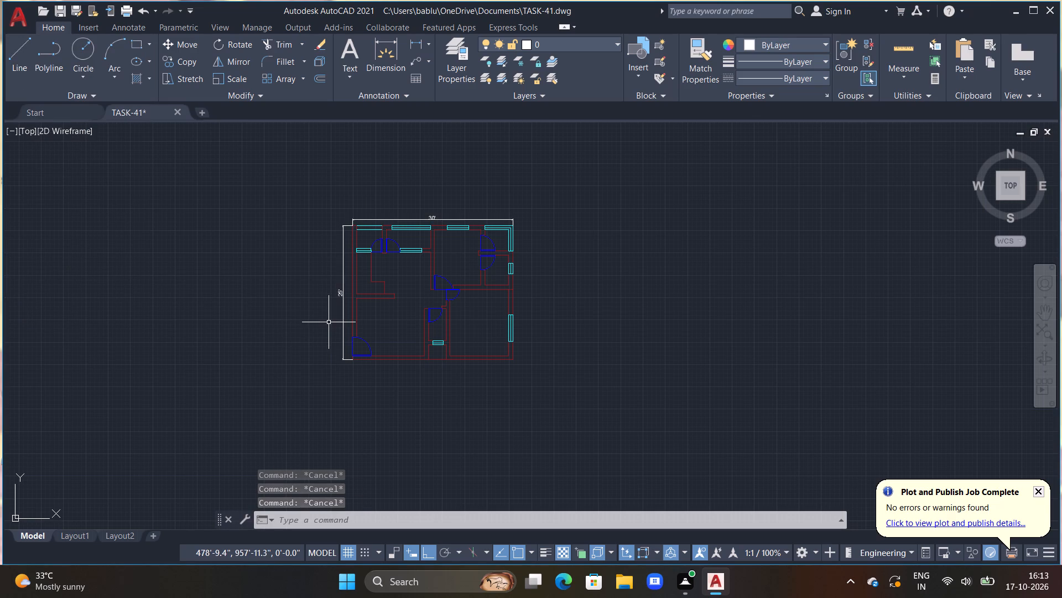
{"action": "key", "text": "Escape"}
{"action": "key", "text": "Escape"}
{"action": "key", "text": "Escape"}
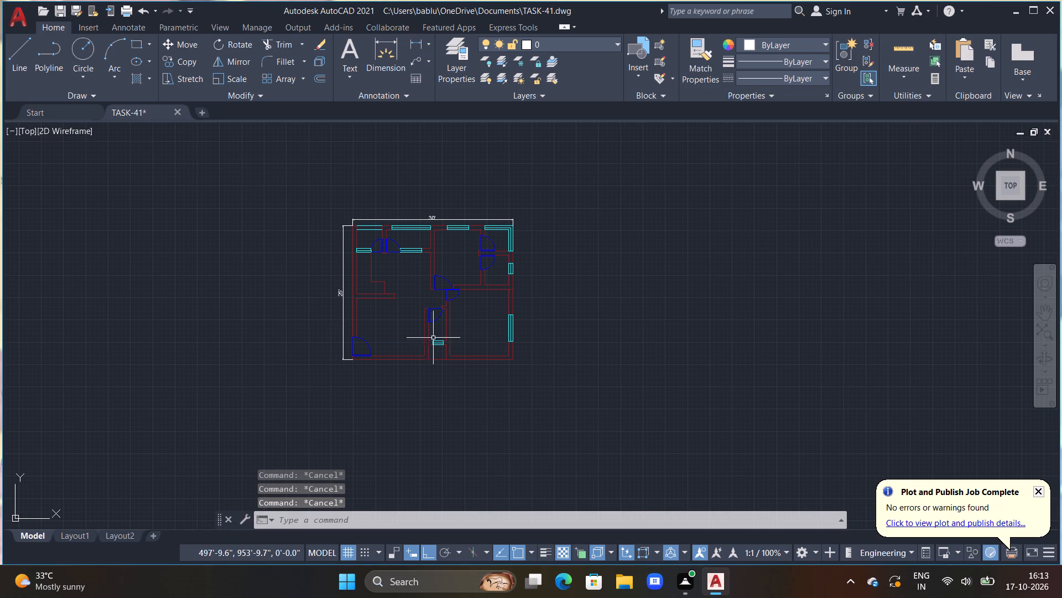
{"action": "key", "text": "Escape"}
{"action": "key", "text": "Escape"}
Add multiline text in the lower-left room reading "DRAWING ROOM" with 13'6"X12'0" on a second line, indented with spaces to centre it.
{"action": "left_click", "coordinate": [351, 47]}
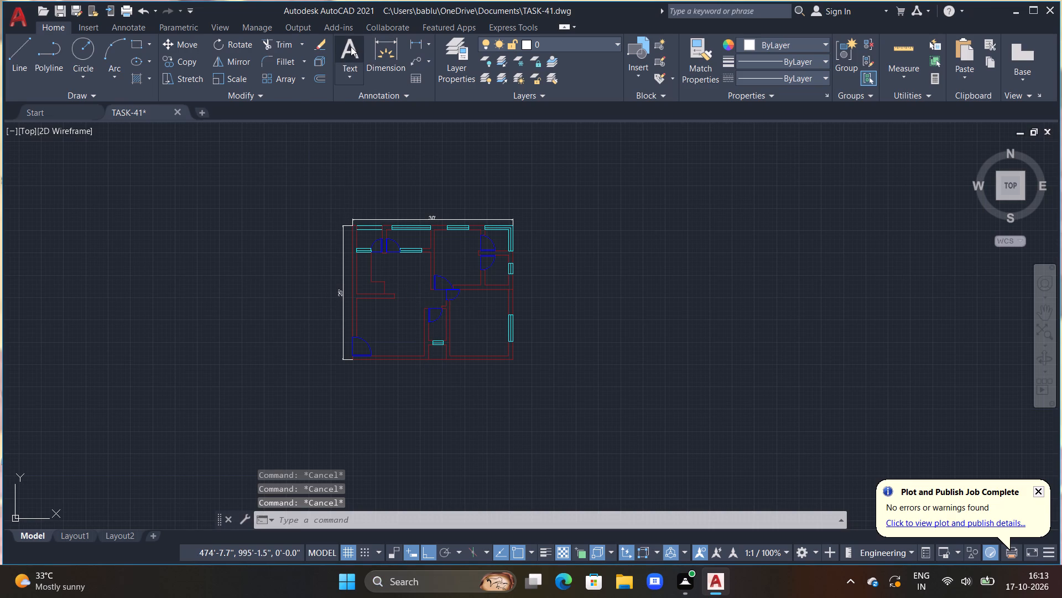
{"action": "scroll", "coordinate": [398, 318], "scroll_direction": "up", "scroll_amount": 1}
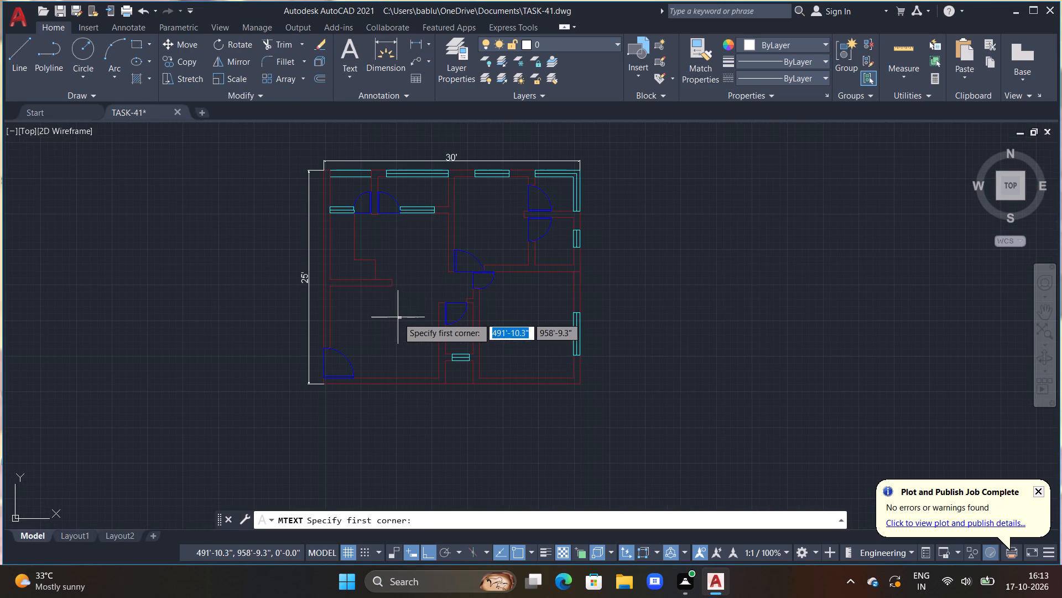
{"action": "left_click", "coordinate": [347, 306]}
{"action": "left_click", "coordinate": [430, 343]}
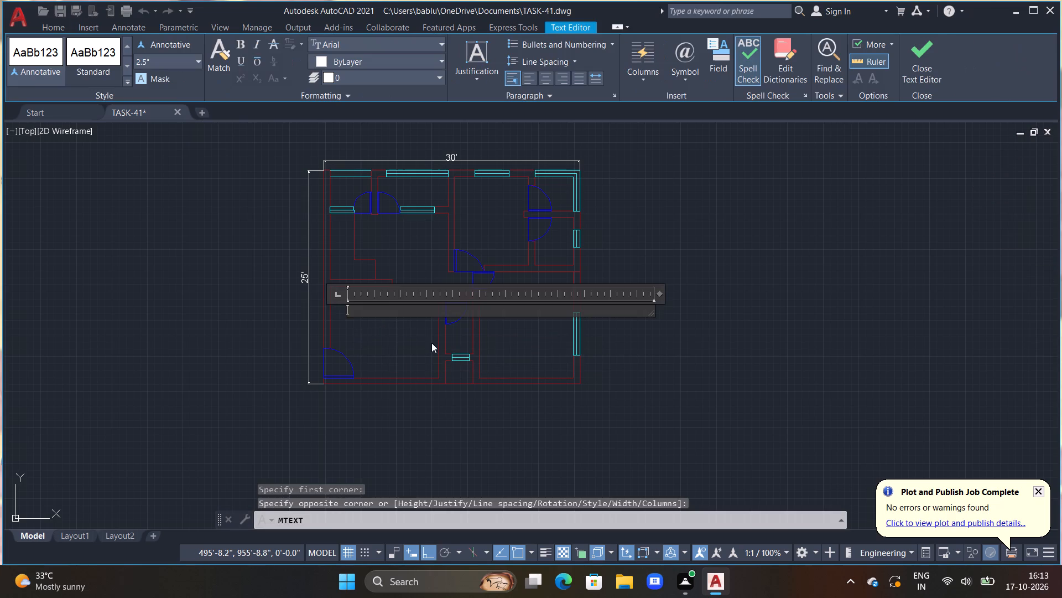
{"action": "key", "text": "space"}
{"action": "type", "text": "DRAWING"}
{"action": "key", "text": "space"}
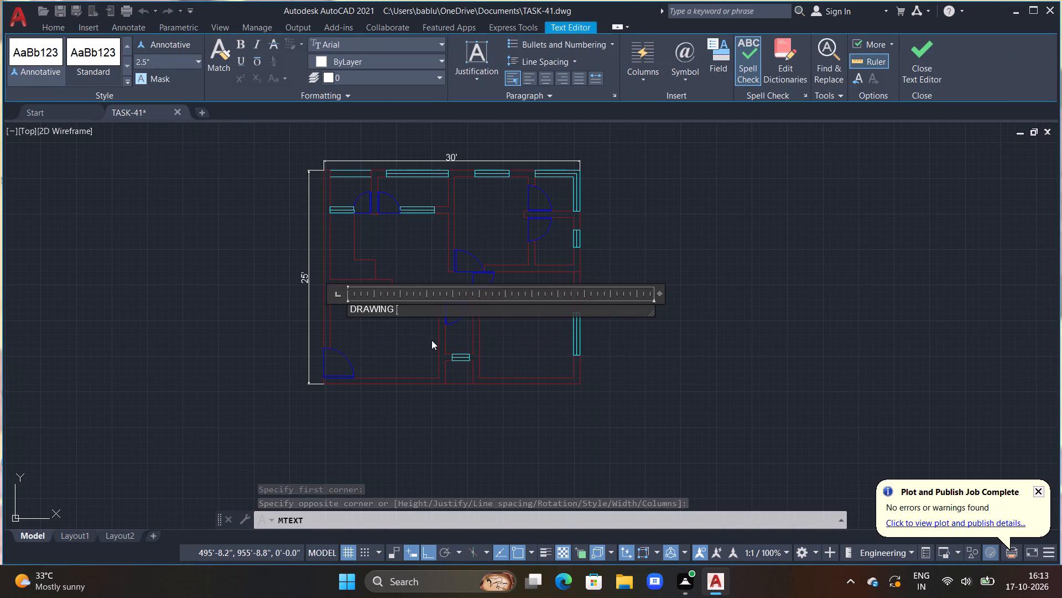
{"action": "type", "text": "ROO"}
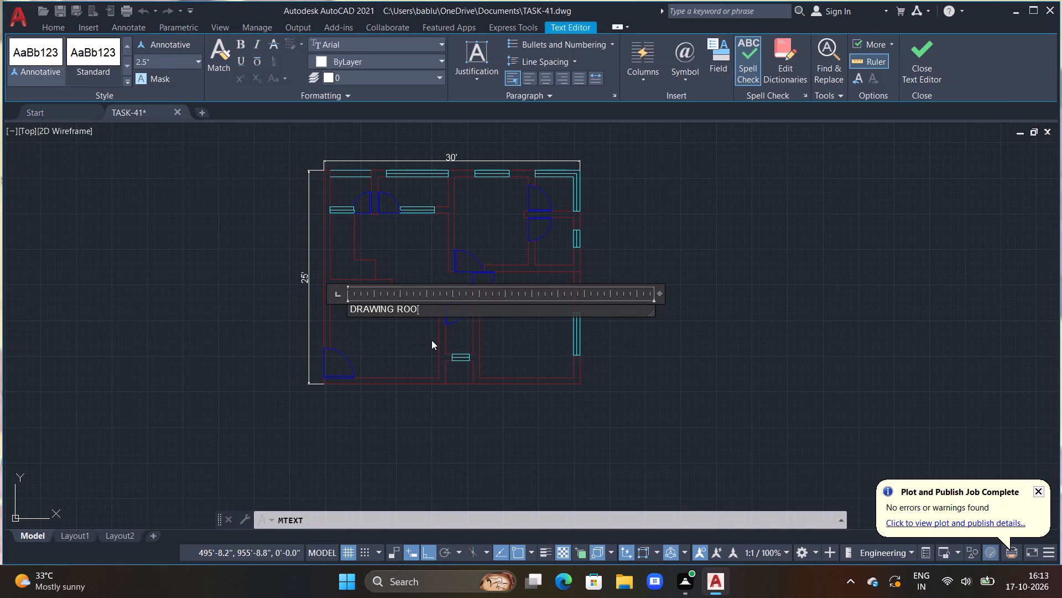
{"action": "key", "text": "m"}
{"action": "key", "text": "Return"}
{"action": "key", "text": "space"}
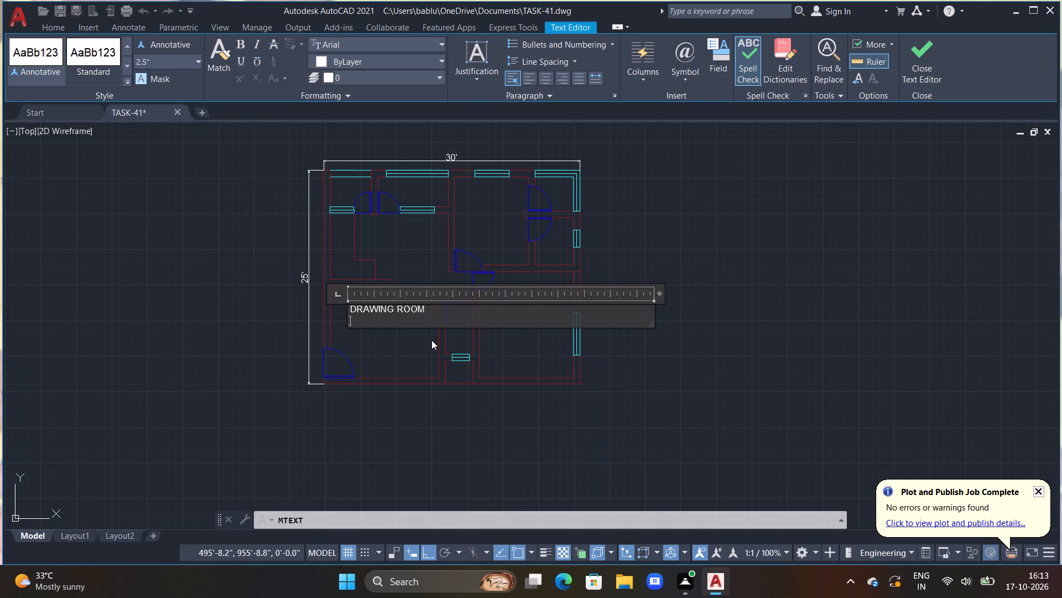
{"action": "key", "text": "space"}
{"action": "type", "text": "13"}
{"action": "type", "text": "'6\"X"}
{"action": "type", "text": "12'0\""}
{"action": "left_click", "coordinate": [353, 319]}
{"action": "key", "text": "space"}
{"action": "key", "text": "space"}
{"action": "key", "text": "space"}
{"action": "key", "text": "space"}
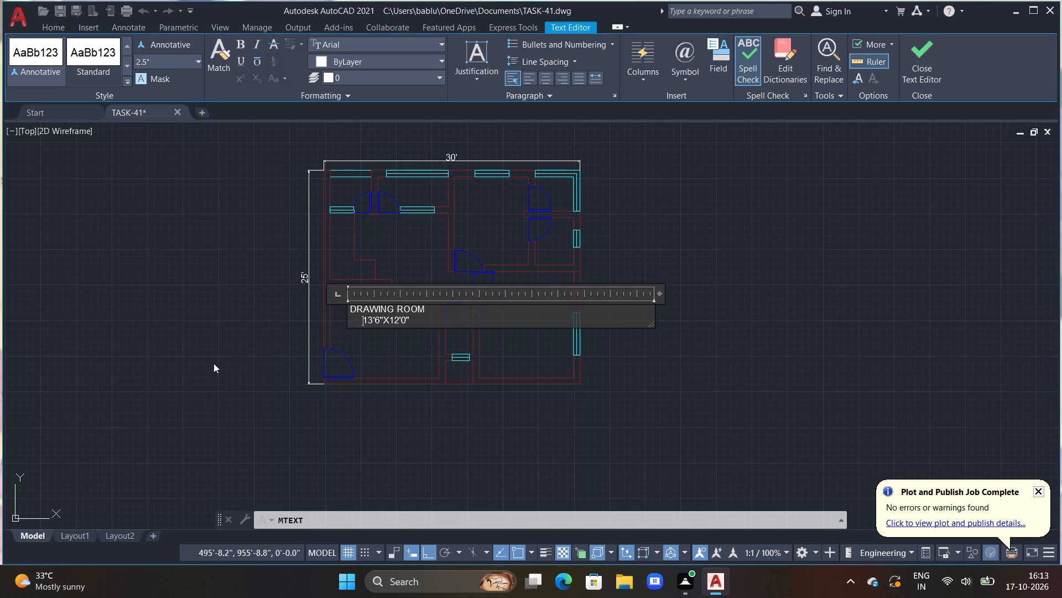
{"action": "left_click", "coordinate": [209, 367]}
Set the drawing room label's text height to 9".
{"action": "scroll", "coordinate": [347, 311], "scroll_direction": "up", "scroll_amount": 2}
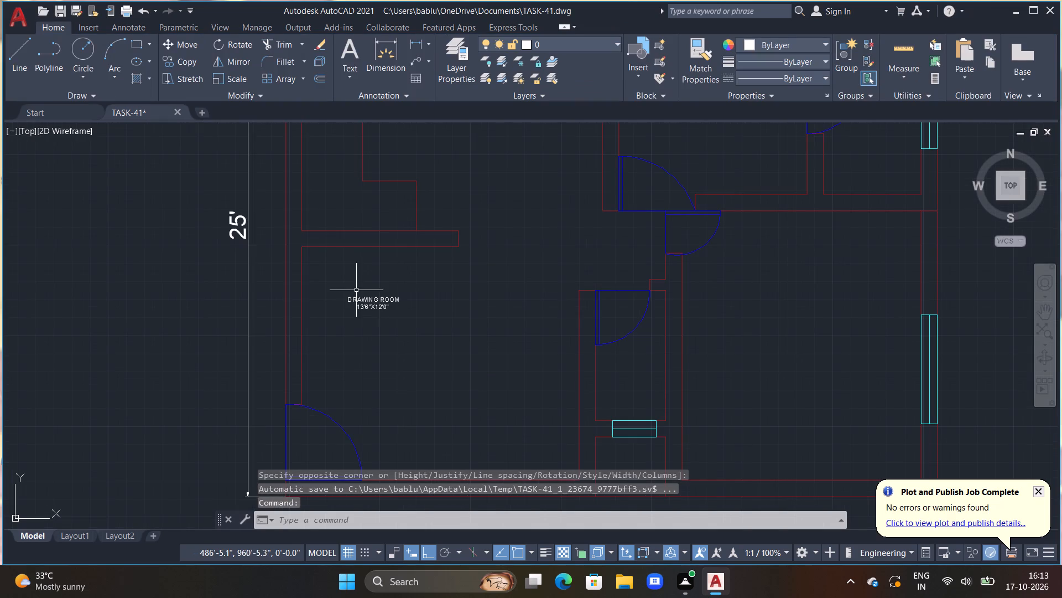
{"action": "left_click", "coordinate": [356, 300]}
{"action": "right_click", "coordinate": [356, 300]}
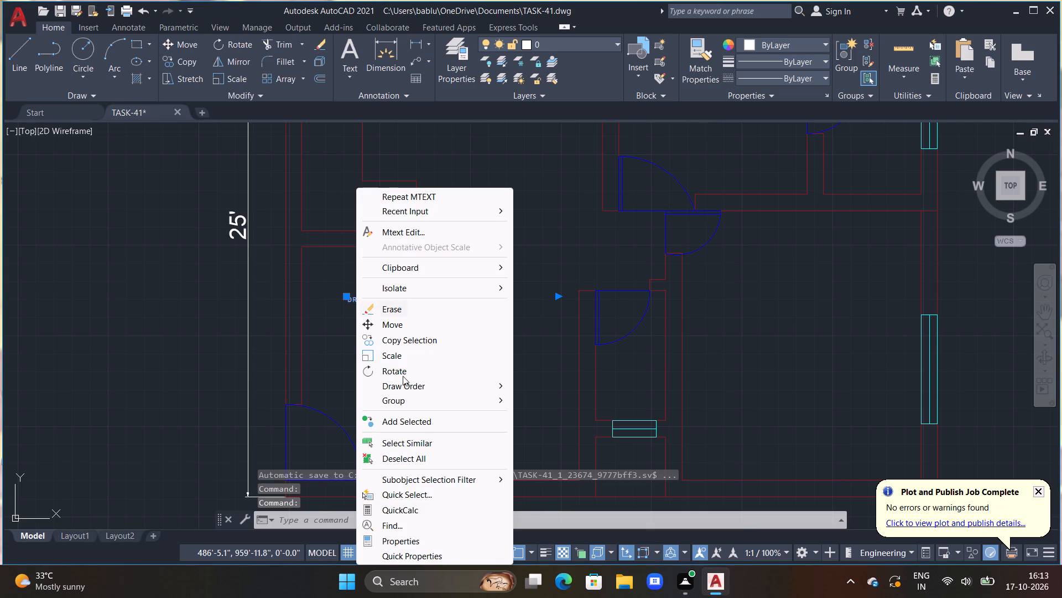
{"action": "left_click", "coordinate": [442, 542]}
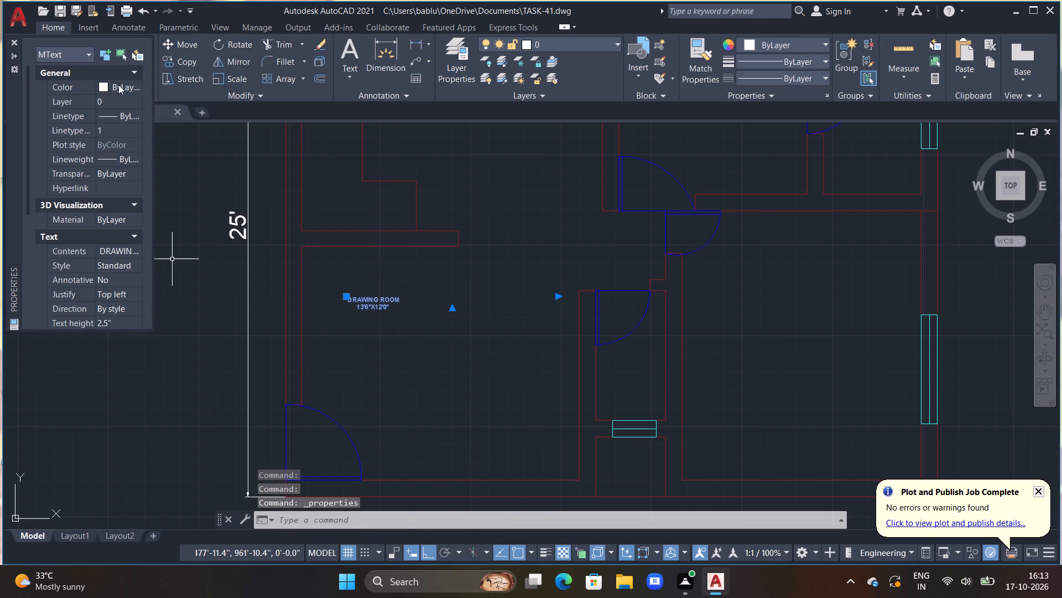
{"action": "left_click", "coordinate": [121, 313]}
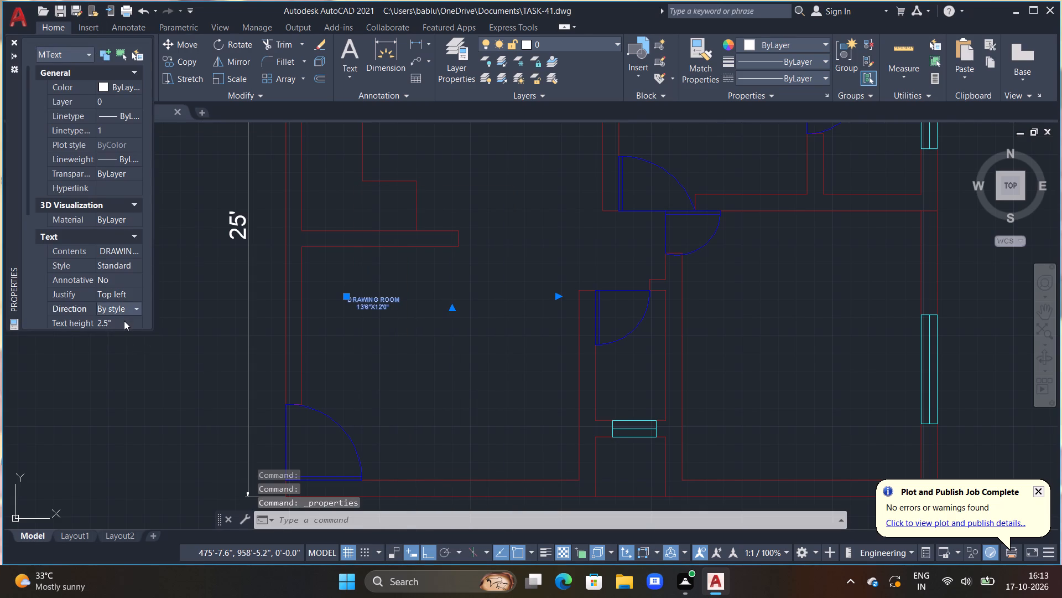
{"action": "left_click", "coordinate": [124, 321]}
{"action": "key", "text": "BackSpace"}
{"action": "type", "text": "9\""}
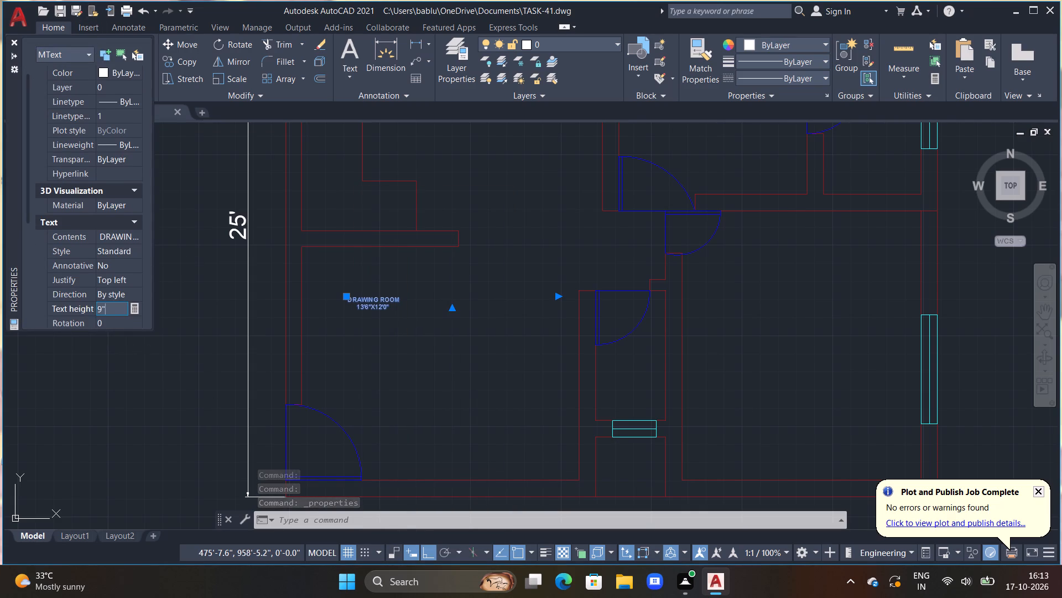
{"action": "key", "text": "Return"}
{"action": "left_click", "coordinate": [15, 42]}
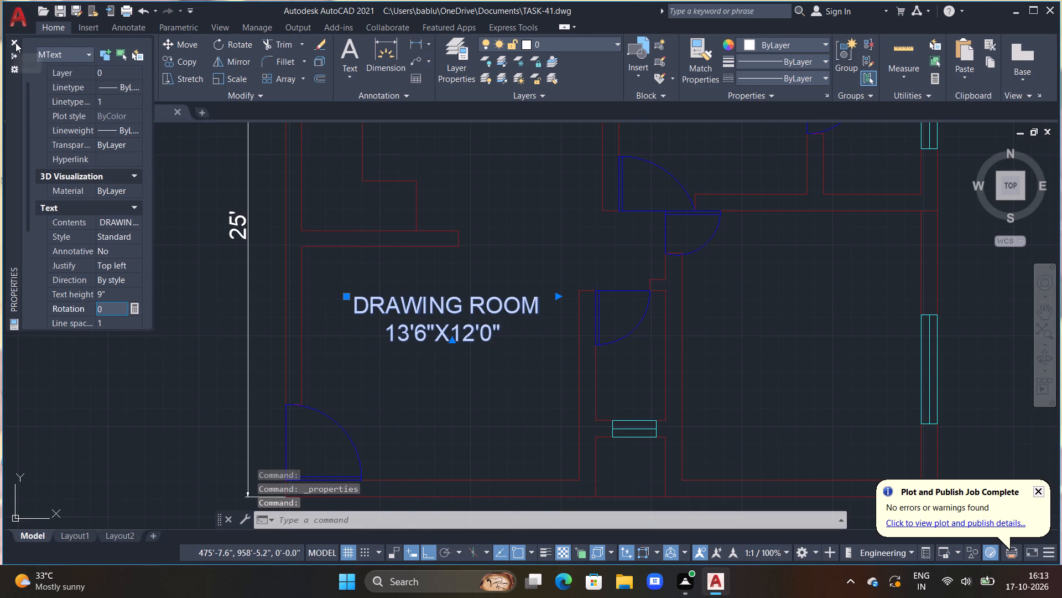
{"action": "key", "text": "Escape"}
{"action": "scroll", "coordinate": [175, 200], "scroll_direction": "down", "scroll_amount": 2}
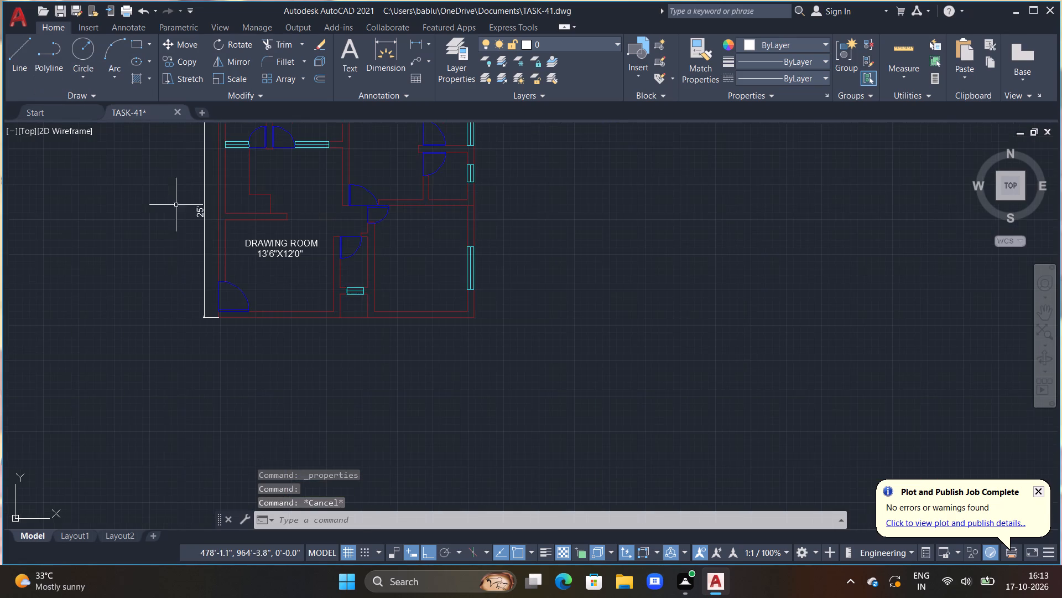
Change the drawing room label's colour to pale cream (254,234,185).
{"action": "scroll", "coordinate": [243, 238], "scroll_direction": "up", "scroll_amount": 1}
{"action": "left_click", "coordinate": [258, 249]}
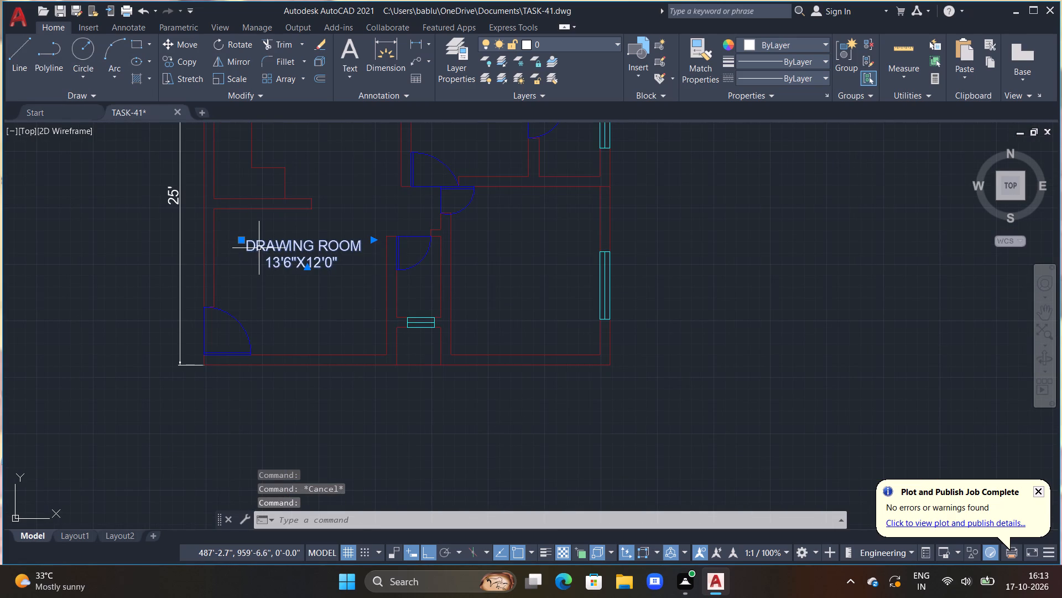
{"action": "left_click", "coordinate": [829, 43]}
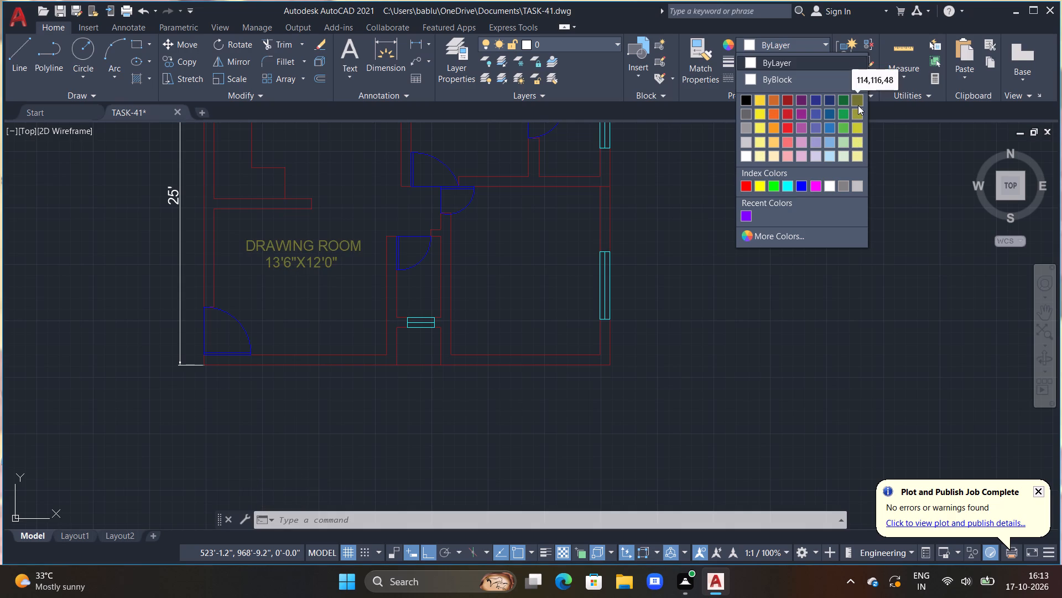
{"action": "left_click", "coordinate": [771, 158]}
{"action": "key", "text": "Escape"}
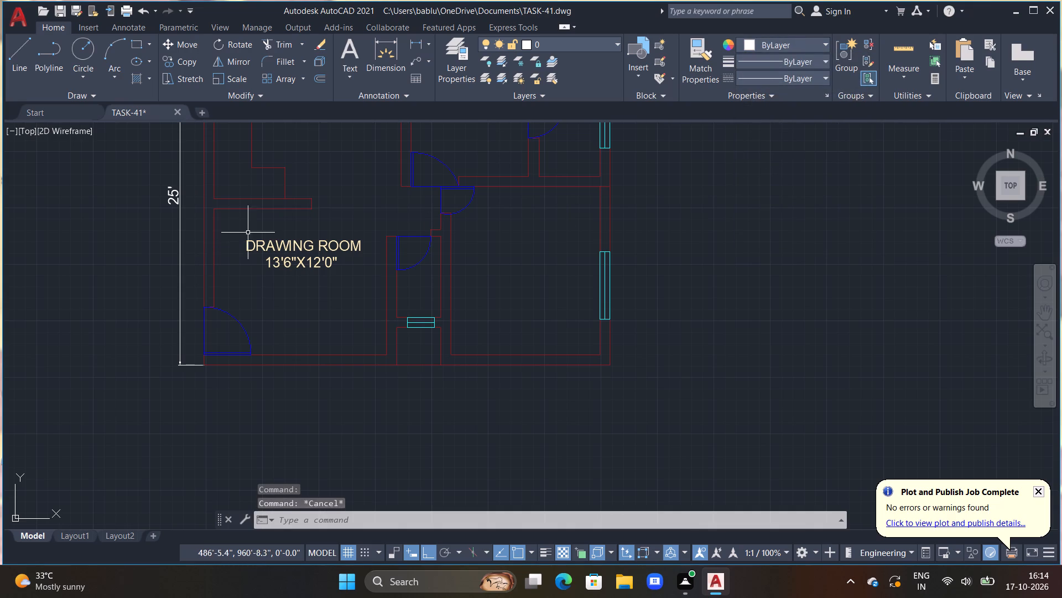
Copy the drawing room label, with Ortho off, into the lower-right room and to the empty space just below the plan.
{"action": "left_click", "coordinate": [254, 241]}
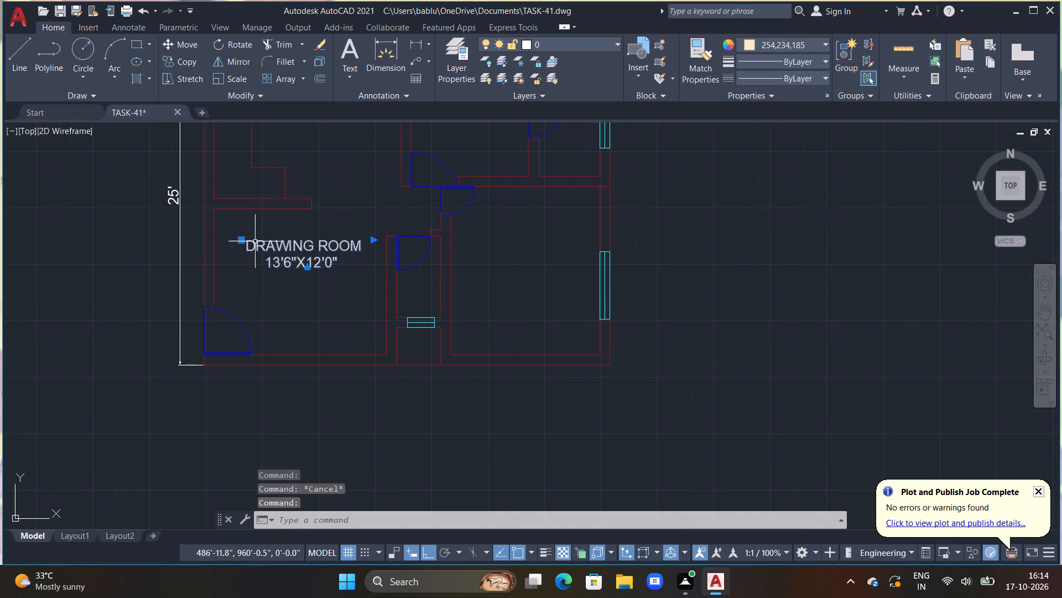
{"action": "type", "text": "CO M"}
{"action": "key", "text": "space"}
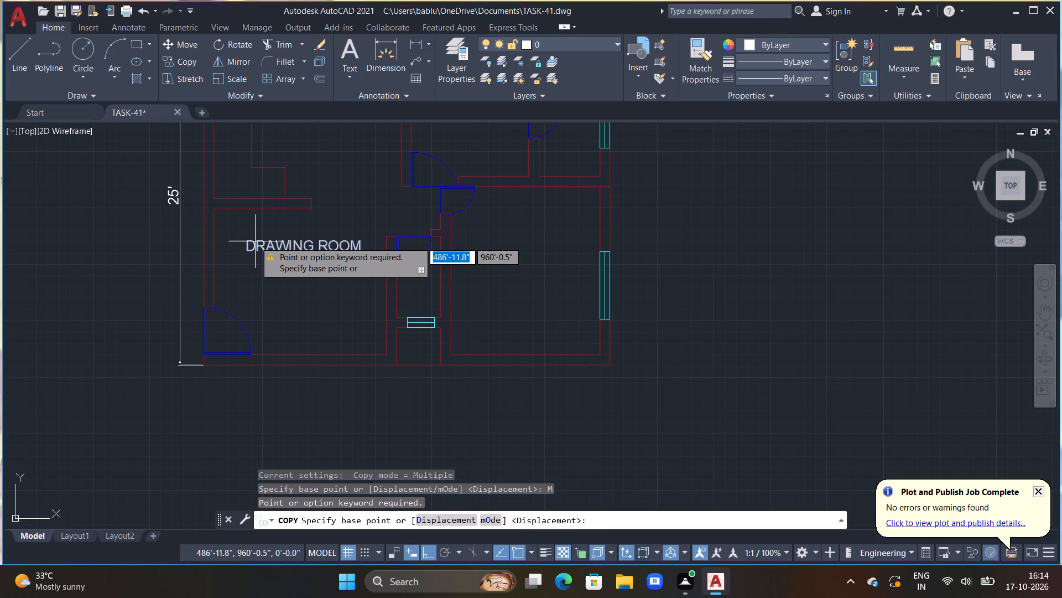
{"action": "left_click", "coordinate": [255, 241]}
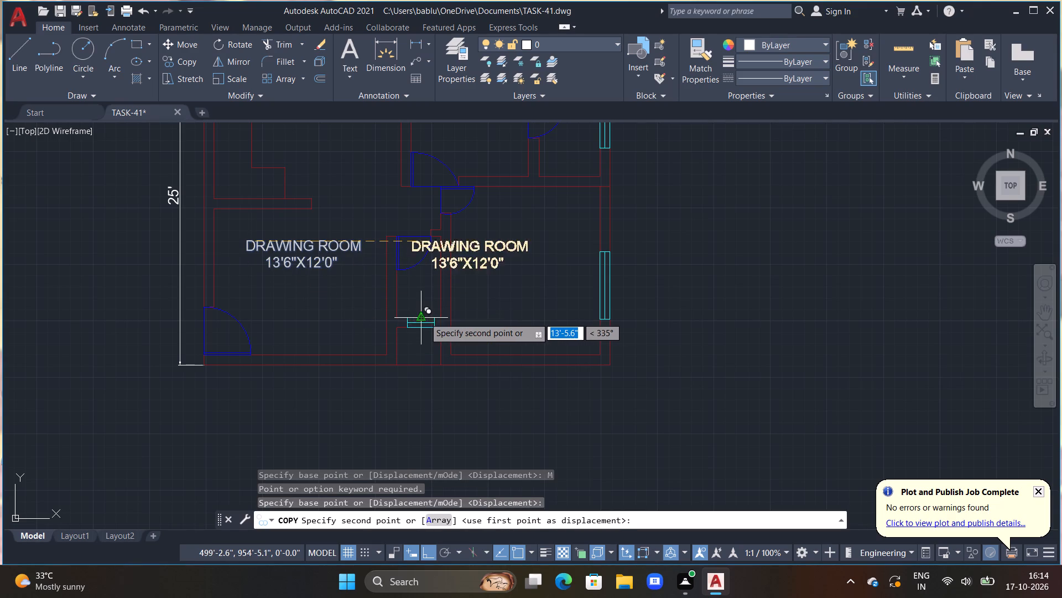
{"action": "key", "text": "F8"}
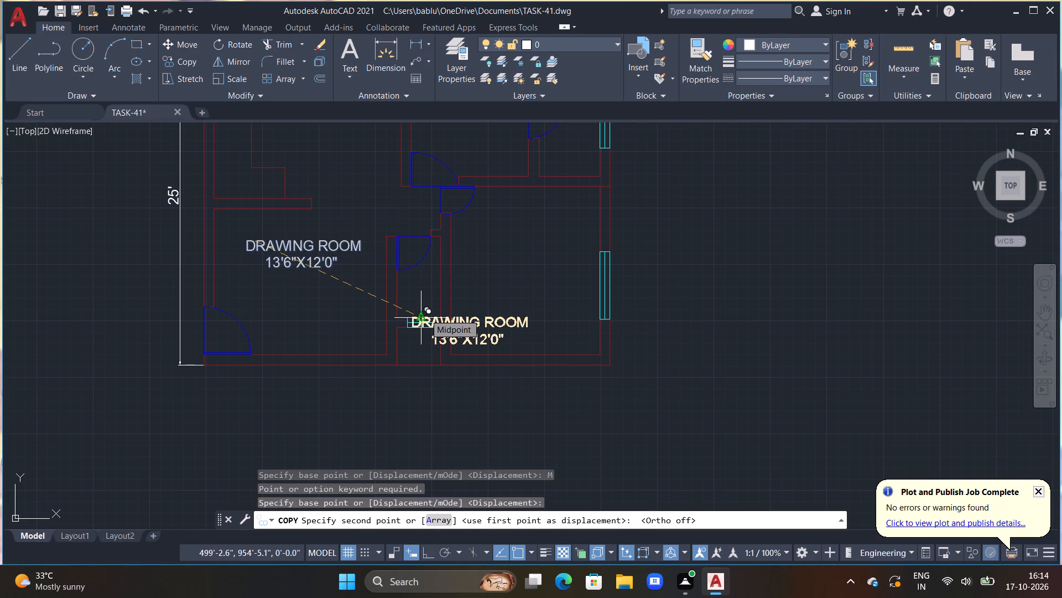
{"action": "left_click", "coordinate": [490, 198]}
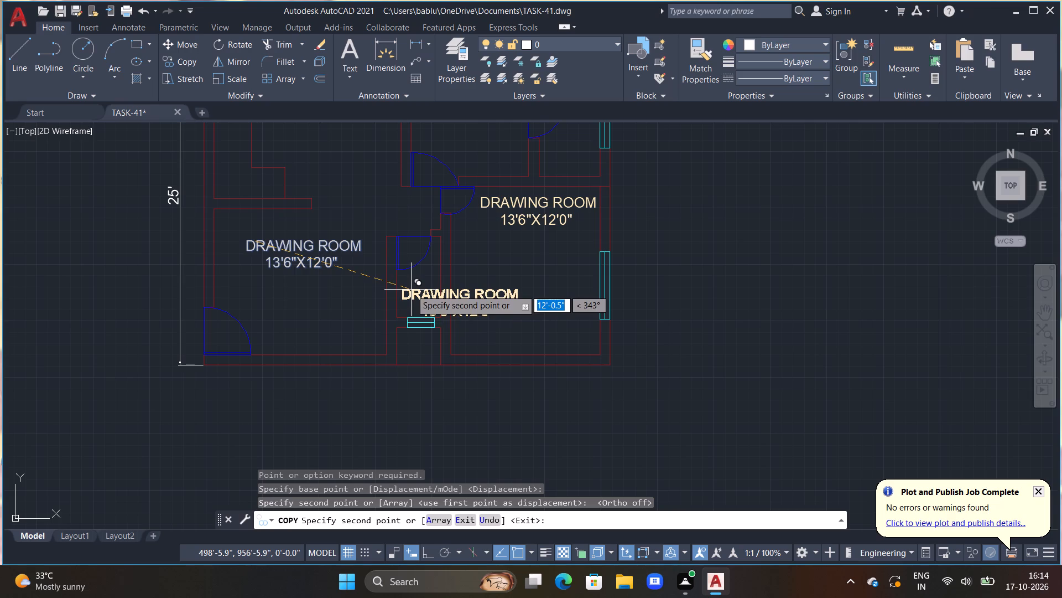
{"action": "left_click", "coordinate": [418, 391]}
Place further label copies in the middle-left room, the narrow space above it and the upper-middle room.
{"action": "middle_click_drag", "start_coordinate": [400, 143], "coordinate": [397, 330]}
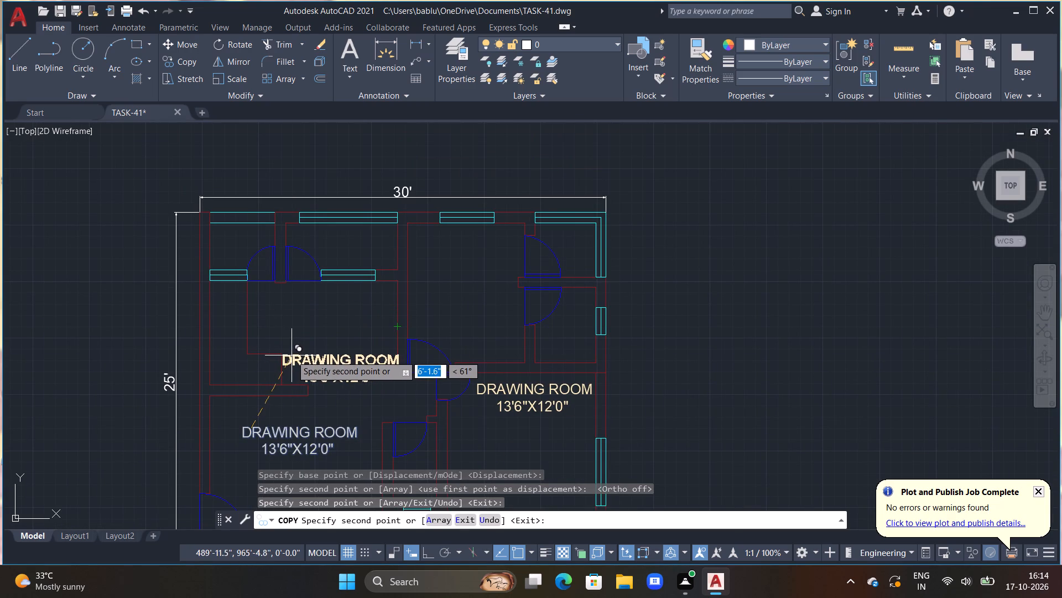
{"action": "left_click", "coordinate": [272, 327]}
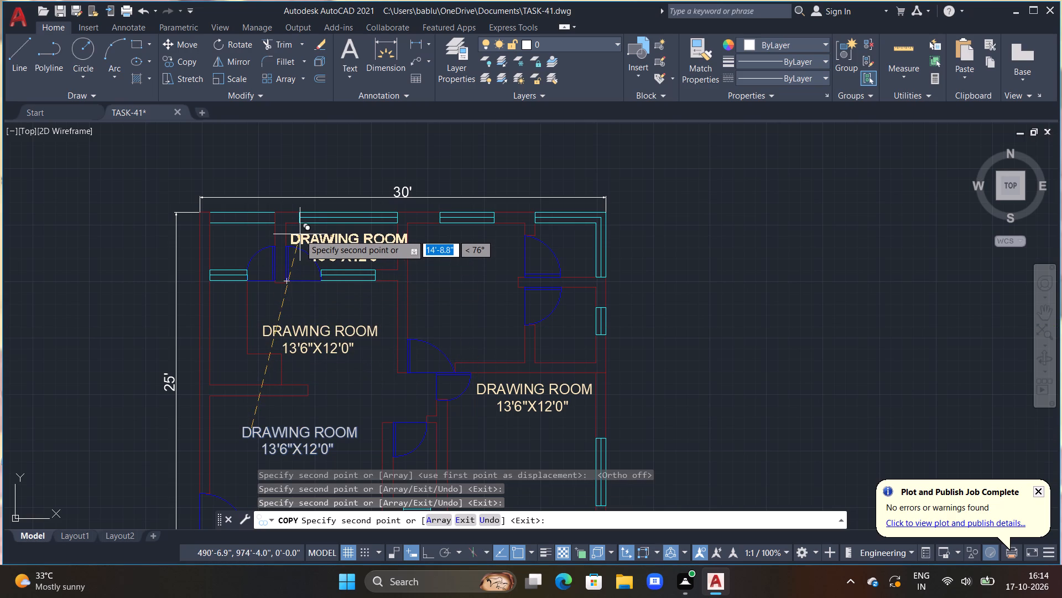
{"action": "left_click", "coordinate": [300, 234]}
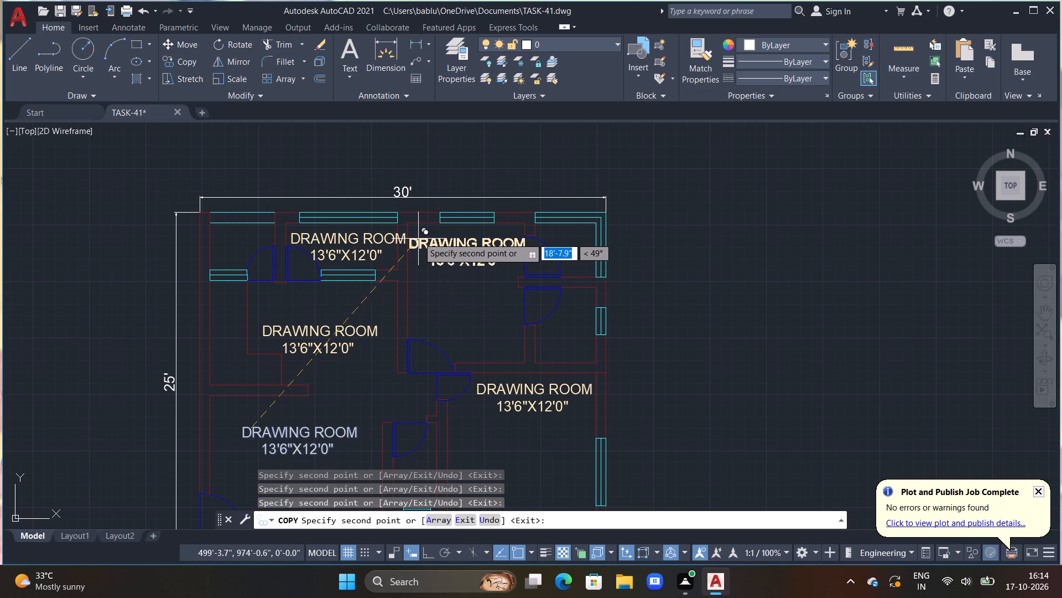
{"action": "scroll", "coordinate": [418, 236], "scroll_direction": "up", "scroll_amount": 3}
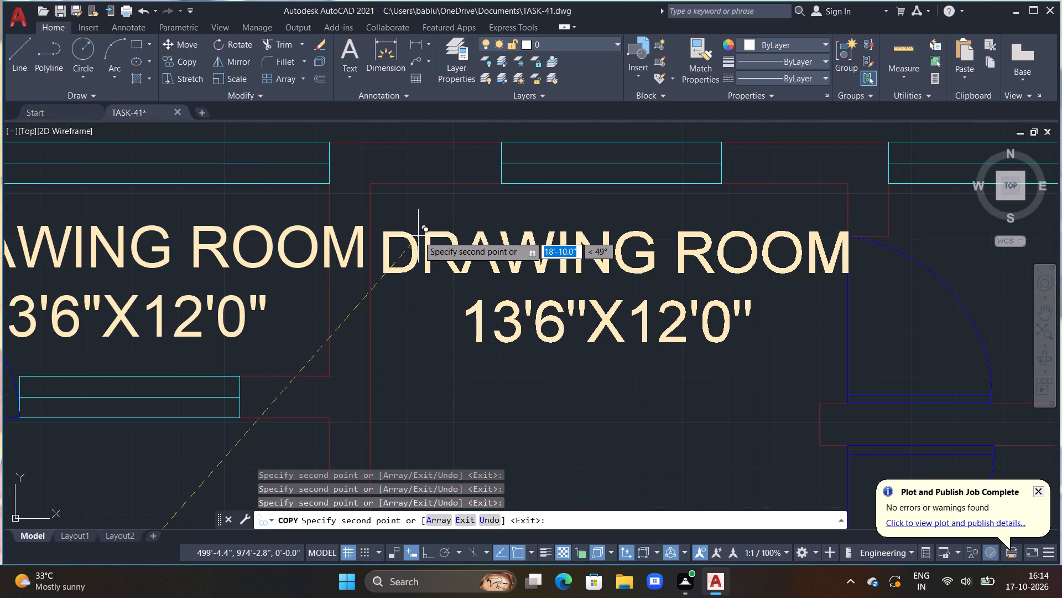
{"action": "left_click", "coordinate": [413, 231]}
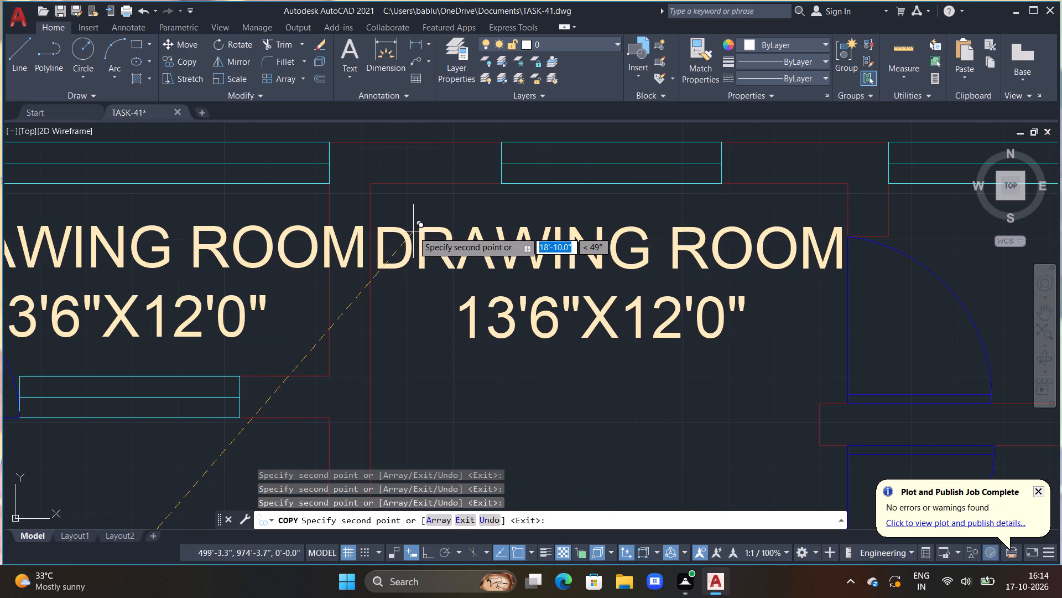
Place one more label copy over the small lower-middle room between its door and window, and finish copying.
{"action": "scroll", "coordinate": [413, 231], "scroll_direction": "down", "scroll_amount": 1}
{"action": "scroll", "coordinate": [561, 279], "scroll_direction": "down", "scroll_amount": 1}
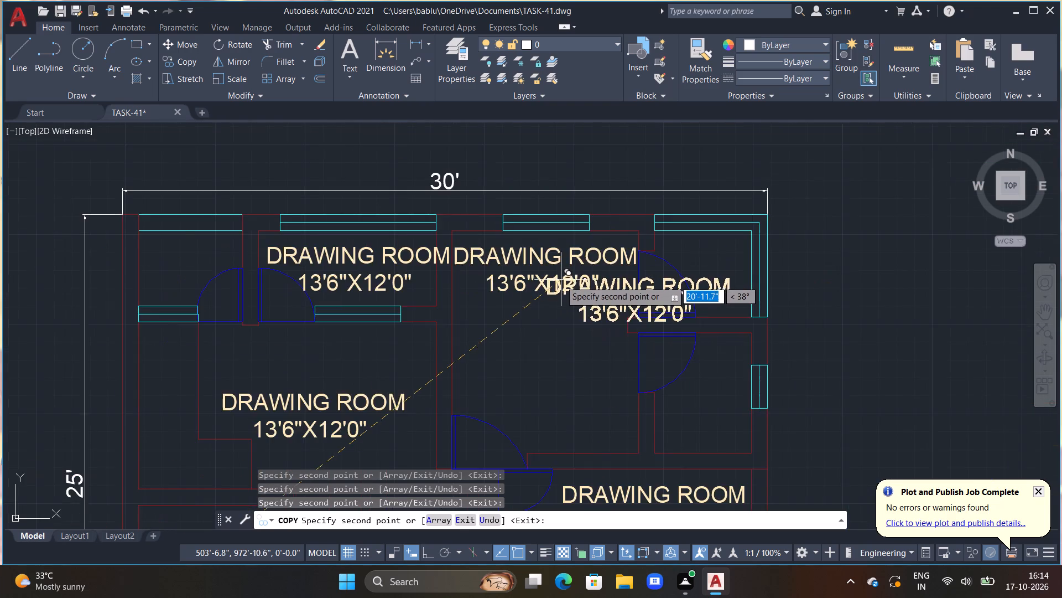
{"action": "scroll", "coordinate": [560, 281], "scroll_direction": "down", "scroll_amount": 1}
{"action": "middle_click_drag", "start_coordinate": [560, 279], "coordinate": [549, 232]}
{"action": "scroll", "coordinate": [476, 365], "scroll_direction": "down", "scroll_amount": 1}
{"action": "middle_click_drag", "start_coordinate": [475, 370], "coordinate": [485, 229]}
{"action": "scroll", "coordinate": [472, 256], "scroll_direction": "up", "scroll_amount": 2}
{"action": "left_click", "coordinate": [464, 296]}
{"action": "key", "text": "Escape"}
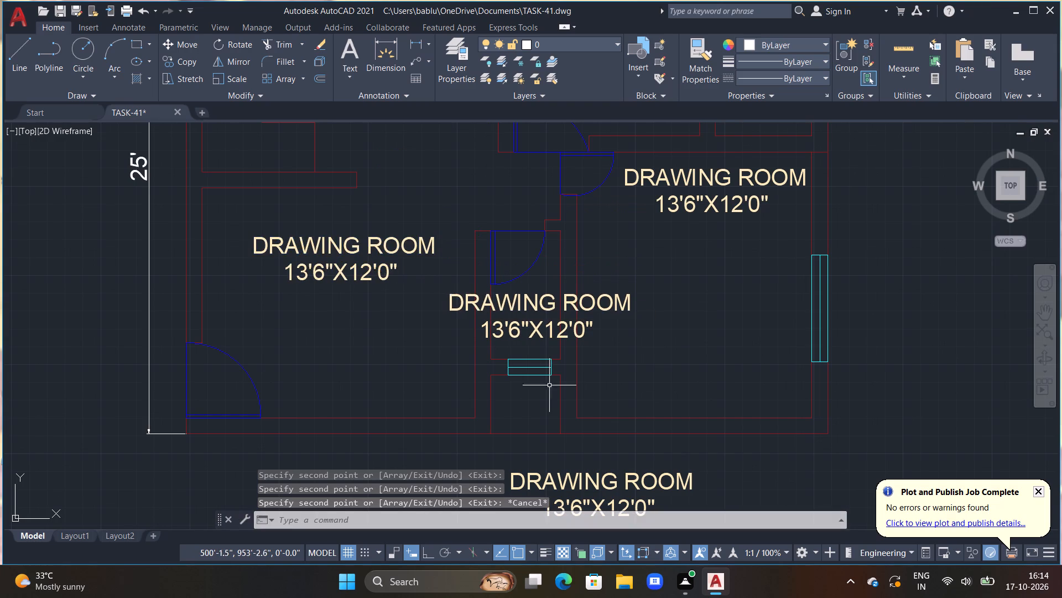
Replace the text of the label copy below the plan with "SHAFT", starting with a leading space.
{"action": "middle_click_drag", "start_coordinate": [560, 378], "coordinate": [569, 251]}
{"action": "double_click", "coordinate": [599, 348]}
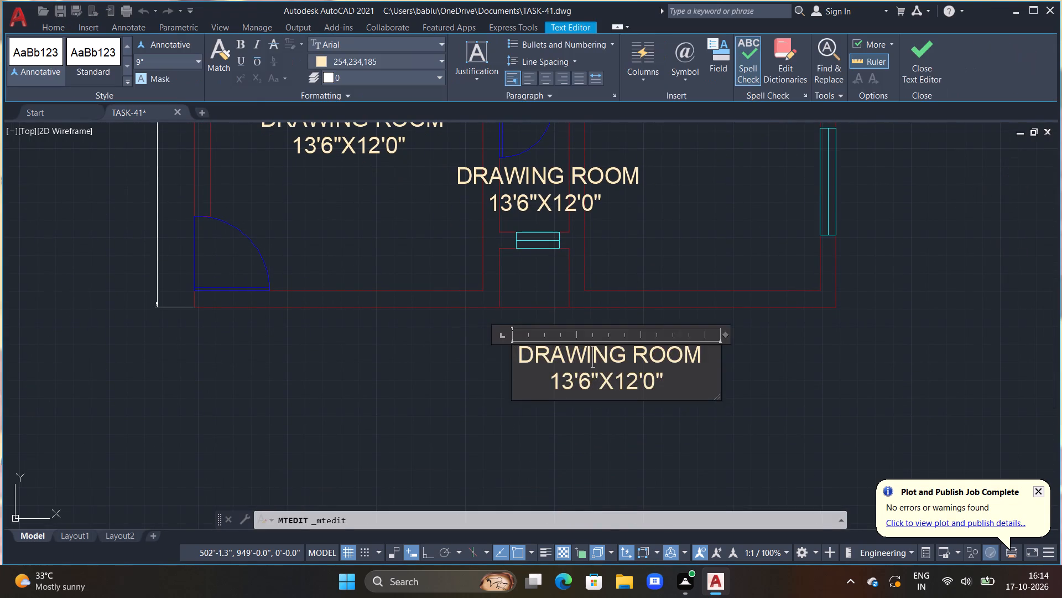
{"action": "scroll", "coordinate": [712, 368], "scroll_direction": "up", "scroll_amount": 2}
{"action": "left_click_drag", "start_coordinate": [594, 388], "coordinate": [218, 310]}
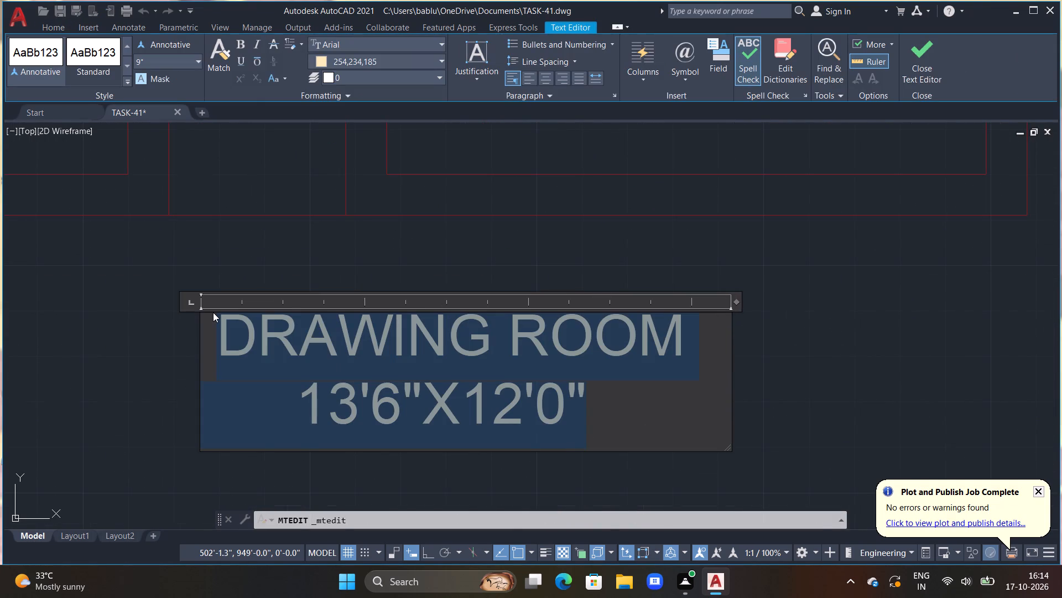
{"action": "key", "text": "BackSpace"}
{"action": "key", "text": "space"}
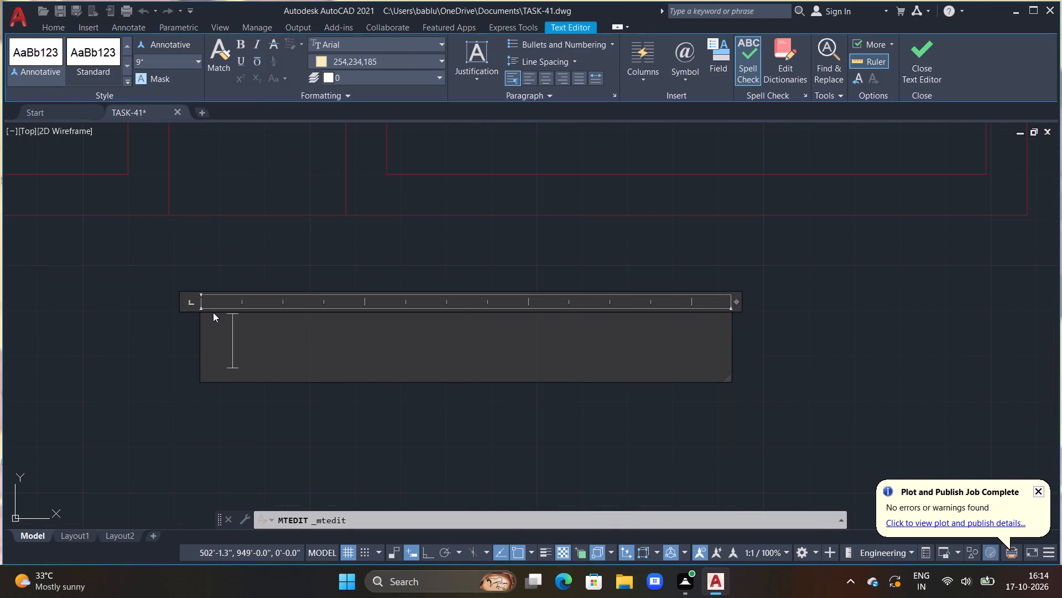
{"action": "type", "text": "SHA"}
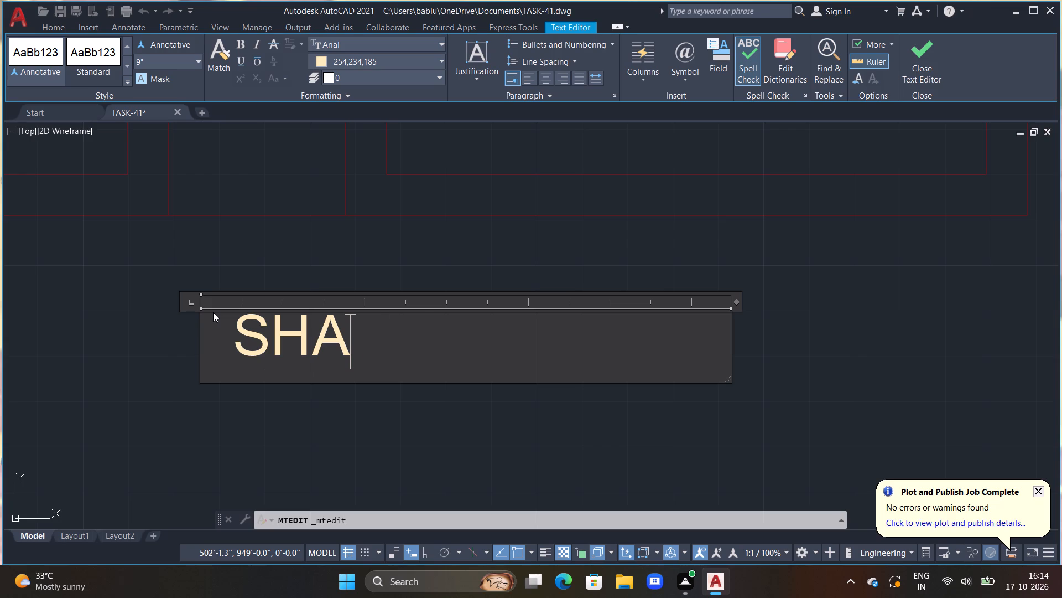
{"action": "type", "text": "FT"}
{"action": "left_click", "coordinate": [213, 312]}
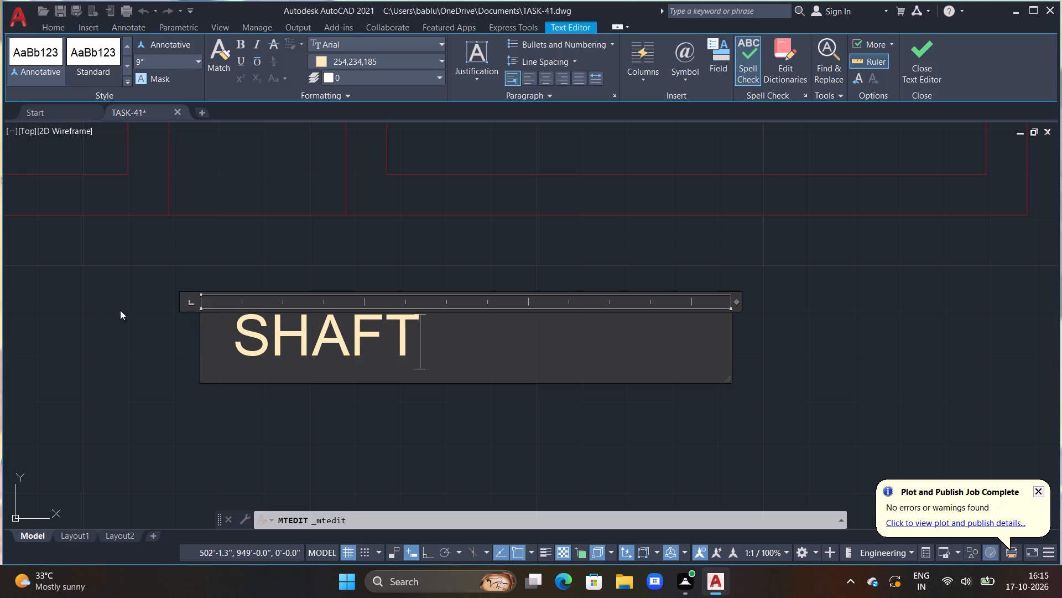
{"action": "left_click", "coordinate": [77, 303]}
Move the SHAFT label slightly up and left, keeping it just below the plan's bottom wall under the lower-middle shaft.
{"action": "scroll", "coordinate": [121, 340], "scroll_direction": "down", "scroll_amount": 3}
{"action": "middle_click_drag", "start_coordinate": [156, 376], "coordinate": [283, 399]}
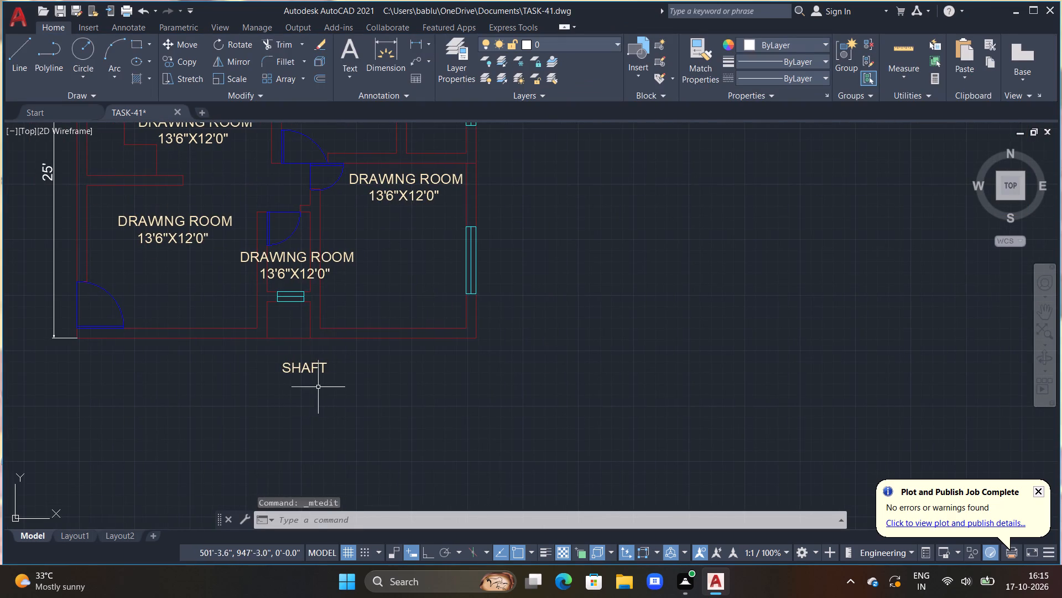
{"action": "left_click", "coordinate": [308, 367]}
{"action": "type", "text": "M"}
{"action": "key", "text": "space"}
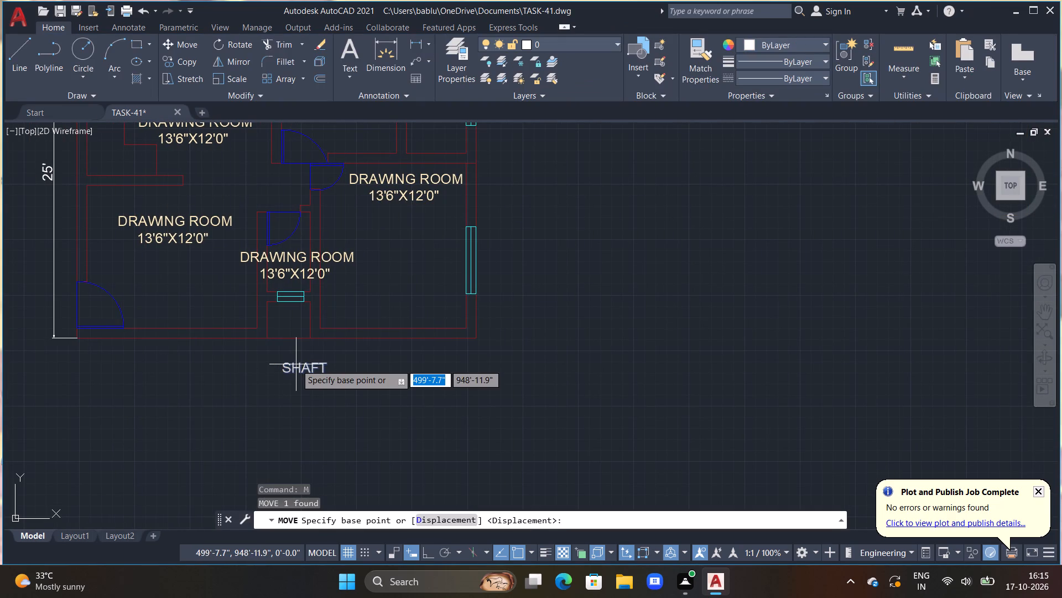
{"action": "left_click", "coordinate": [288, 361]}
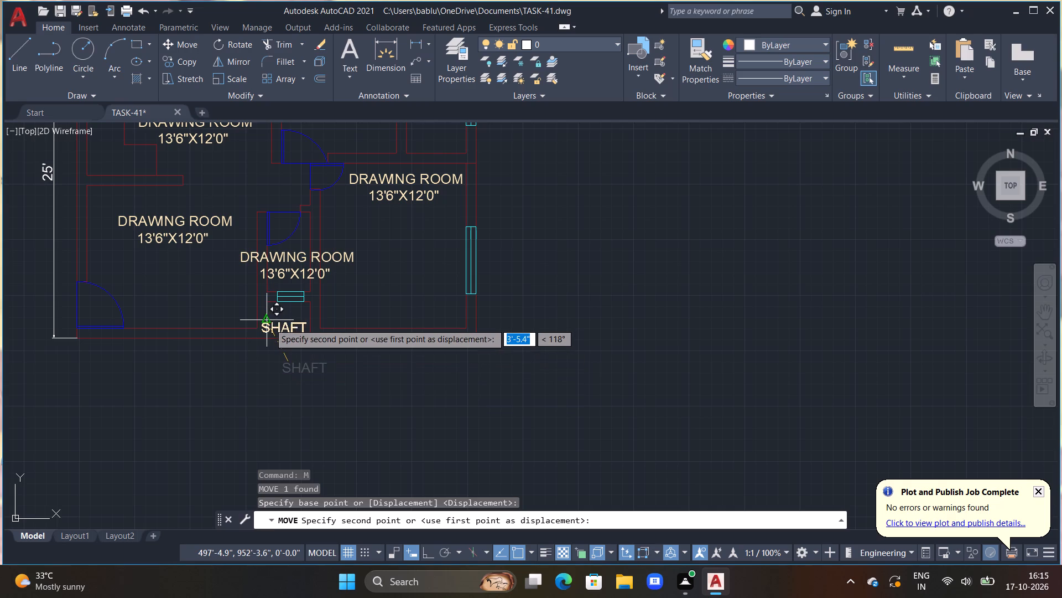
{"action": "left_click", "coordinate": [272, 352]}
{"action": "key", "text": "Escape"}
Set the text height of all seven labels, the six DRAWING ROOM labels and SHAFT, to 6".
{"action": "left_click", "coordinate": [275, 359]}
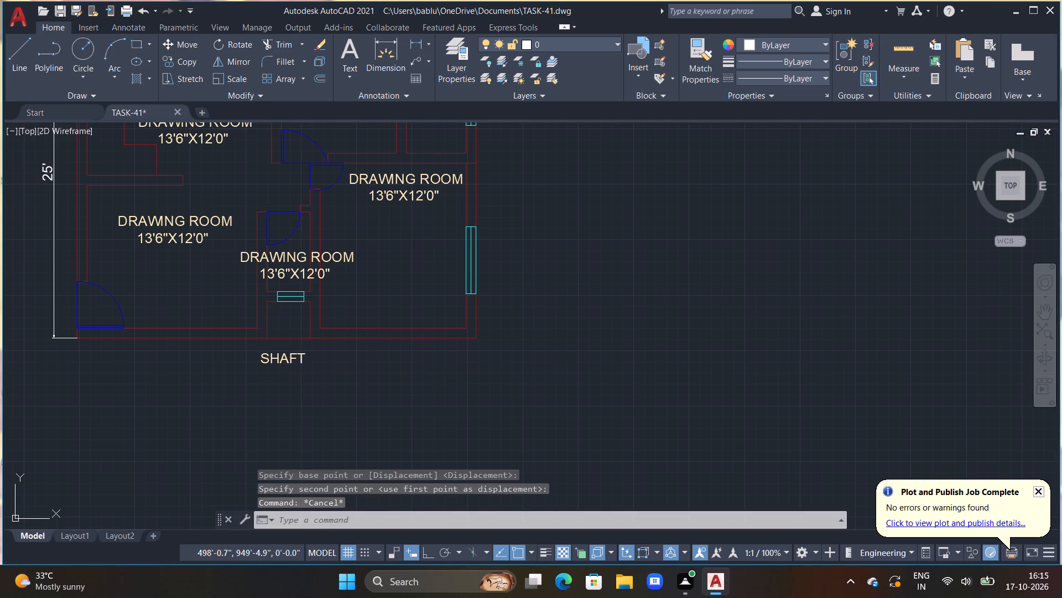
{"action": "left_click", "coordinate": [297, 274]}
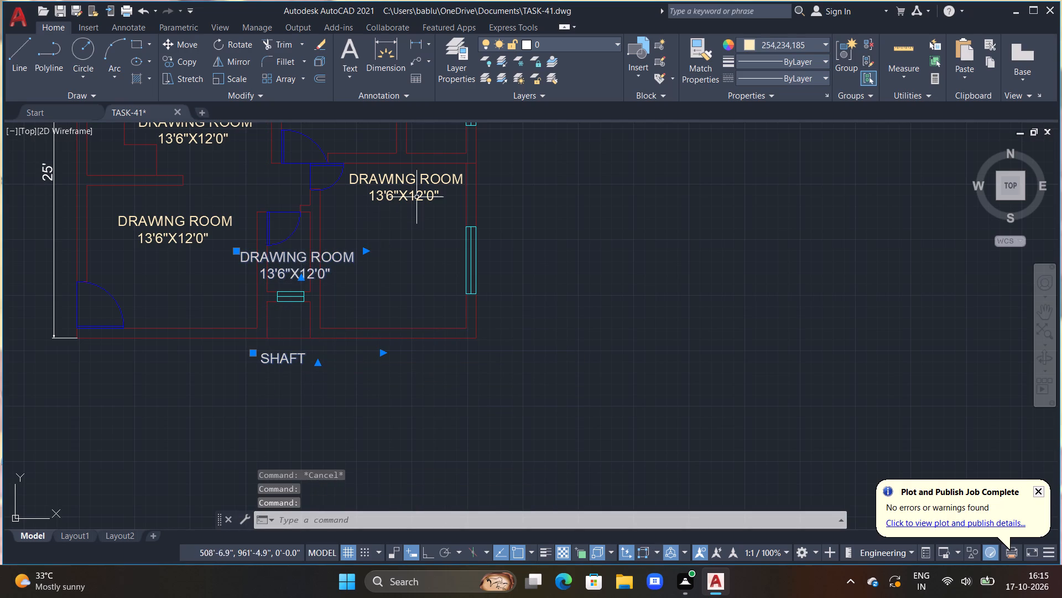
{"action": "left_click", "coordinate": [418, 196]}
{"action": "left_click", "coordinate": [162, 243]}
{"action": "scroll", "coordinate": [195, 184], "scroll_direction": "down", "scroll_amount": 2}
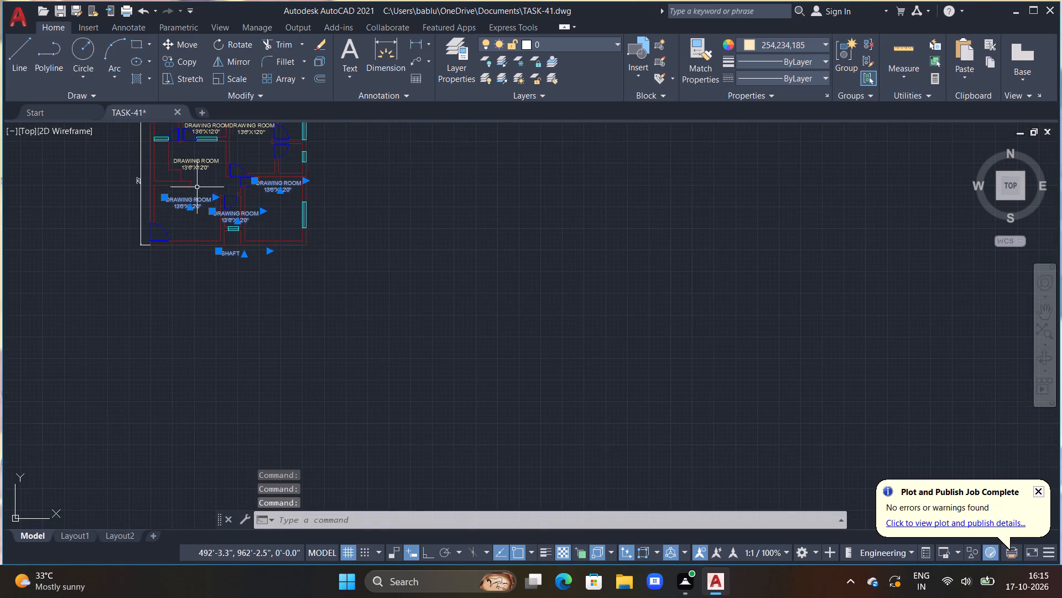
{"action": "middle_click_drag", "start_coordinate": [219, 183], "coordinate": [233, 282]}
{"action": "left_click", "coordinate": [268, 225]}
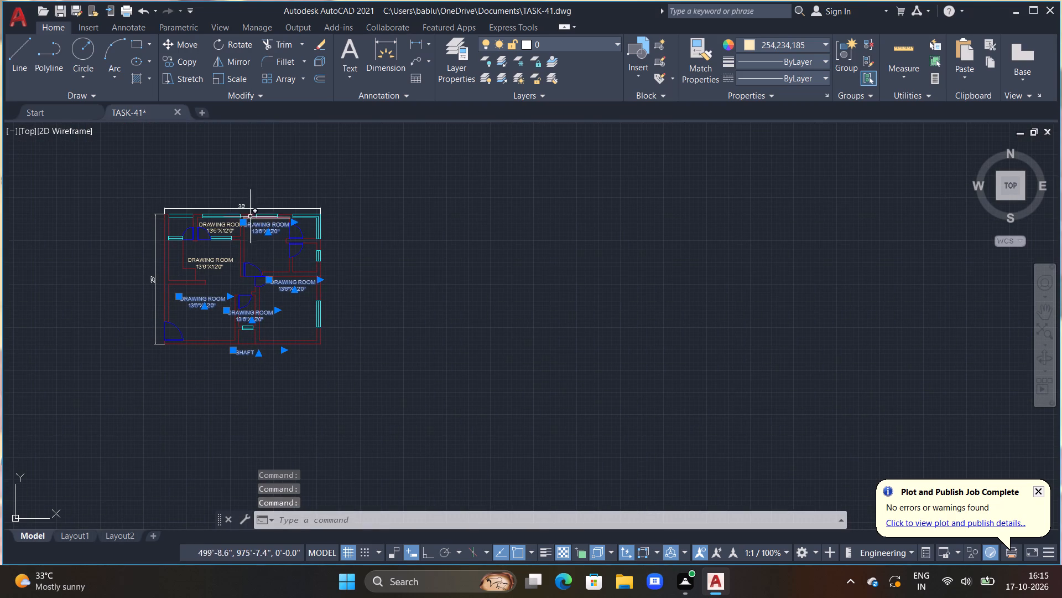
{"action": "left_click", "coordinate": [222, 225]}
{"action": "left_click", "coordinate": [206, 260]}
{"action": "right_click", "coordinate": [277, 282]}
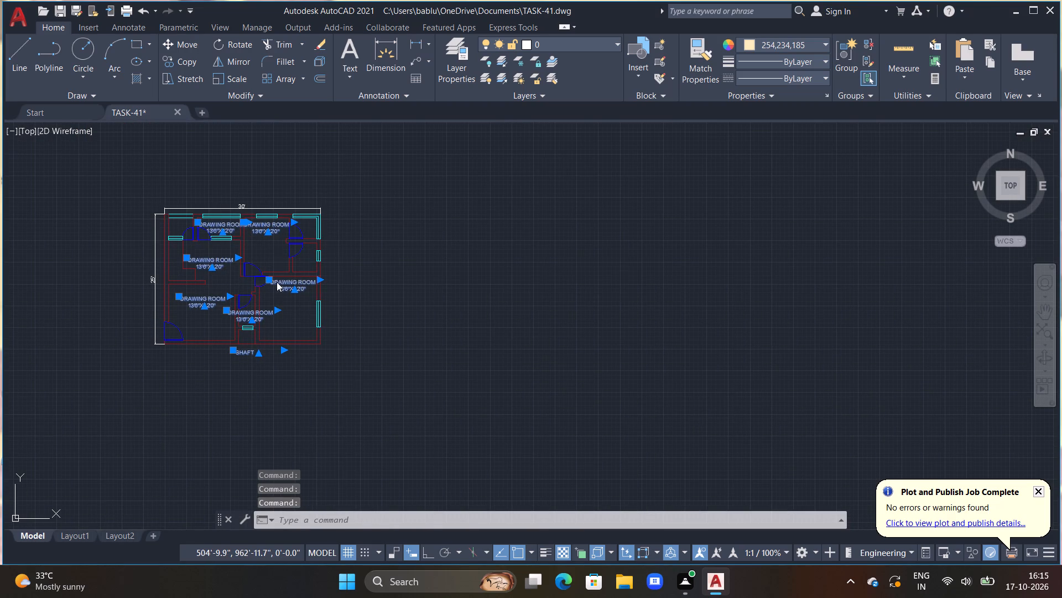
{"action": "left_click", "coordinate": [347, 546]}
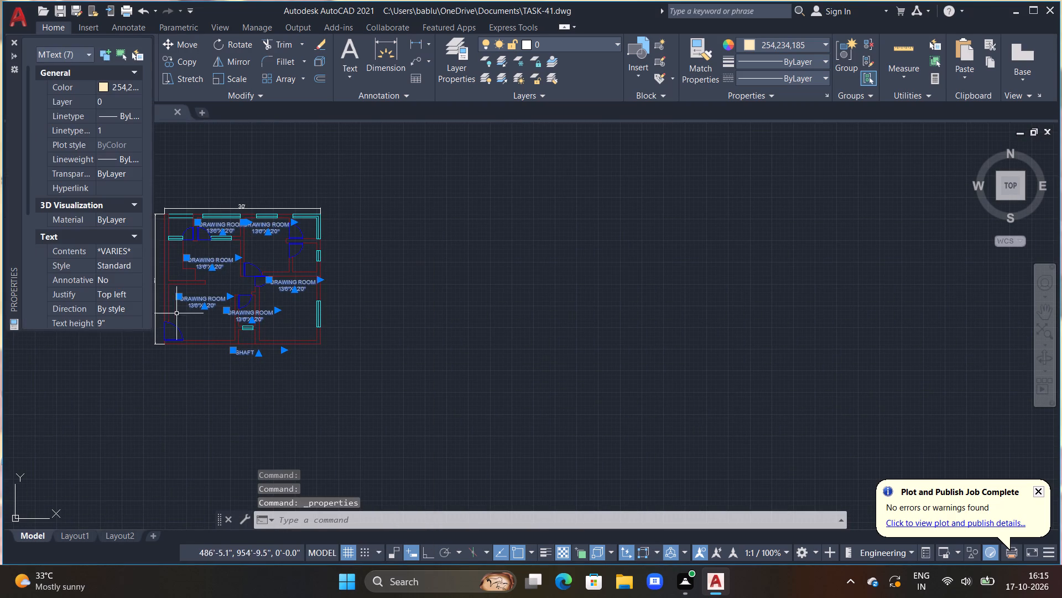
{"action": "left_click", "coordinate": [117, 321]}
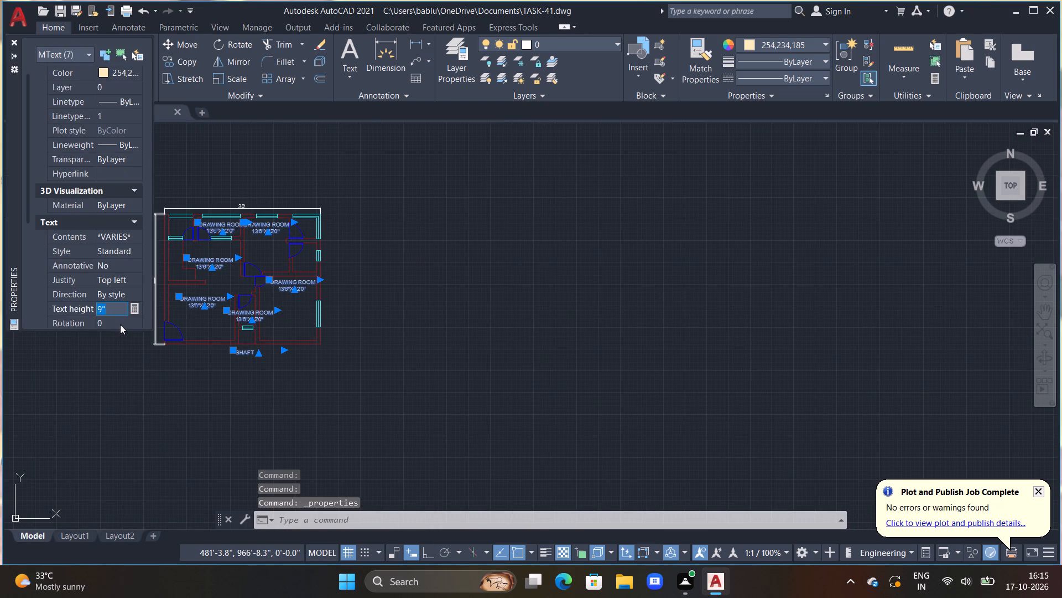
{"action": "key", "text": "BackSpace"}
{"action": "key", "text": "6"}
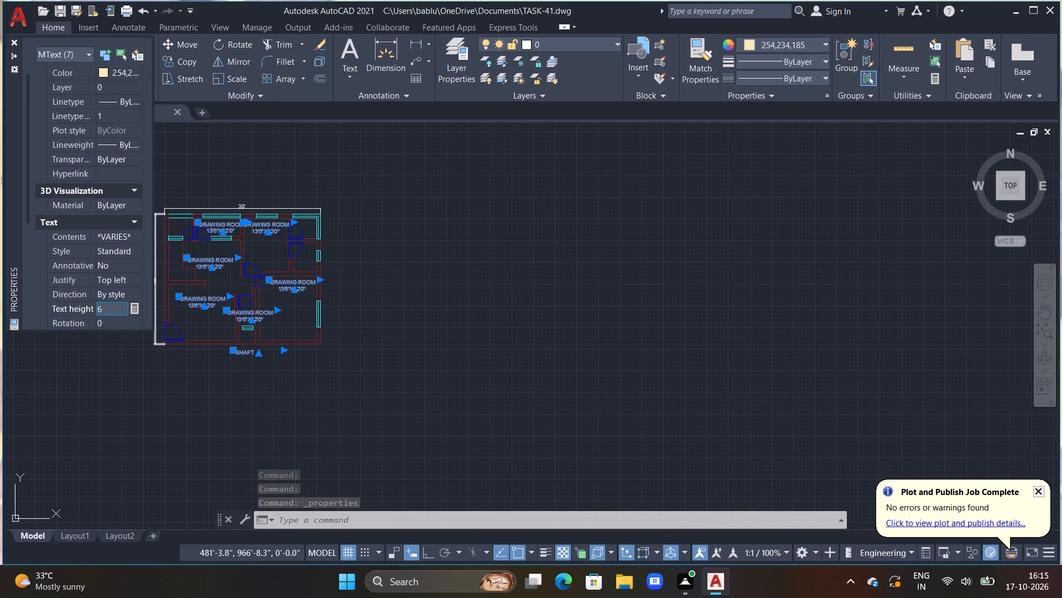
{"action": "key", "text": "shift+quotedbl"}
{"action": "key", "text": "Return"}
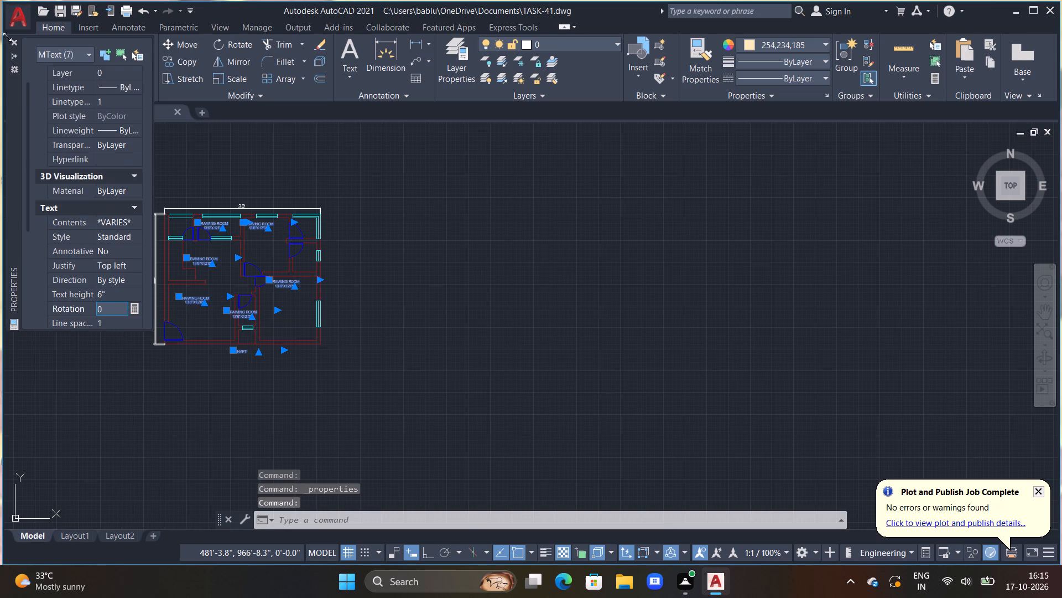
{"action": "left_click", "coordinate": [13, 41]}
{"action": "key", "text": "Escape"}
Move the SHAFT label up into the lower-middle shaft, centred below the small window.
{"action": "scroll", "coordinate": [250, 344], "scroll_direction": "up", "scroll_amount": 3}
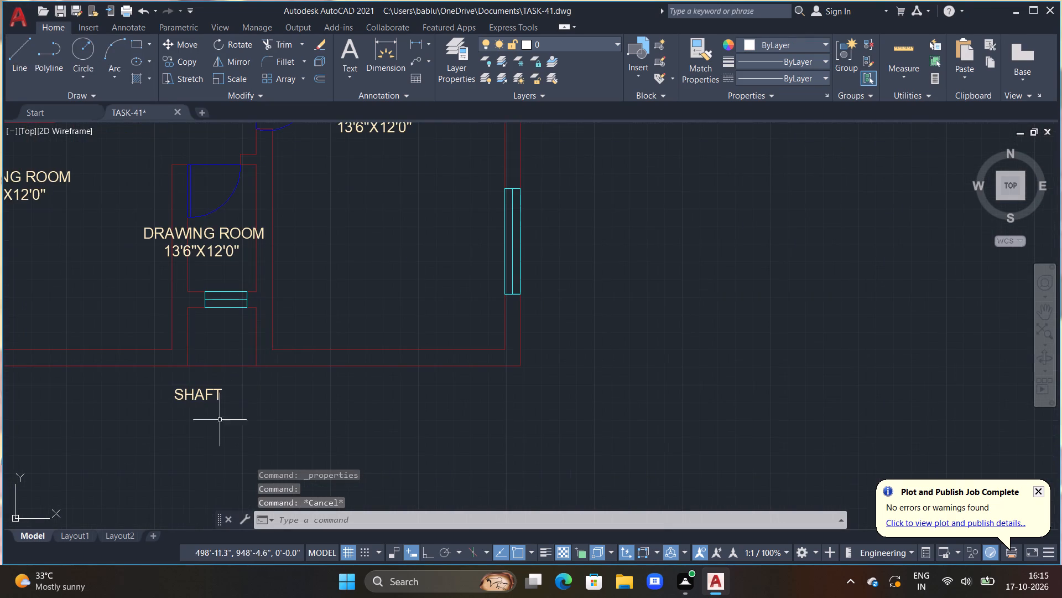
{"action": "left_click", "coordinate": [222, 393]}
{"action": "key", "text": "Escape"}
{"action": "left_click", "coordinate": [189, 393]}
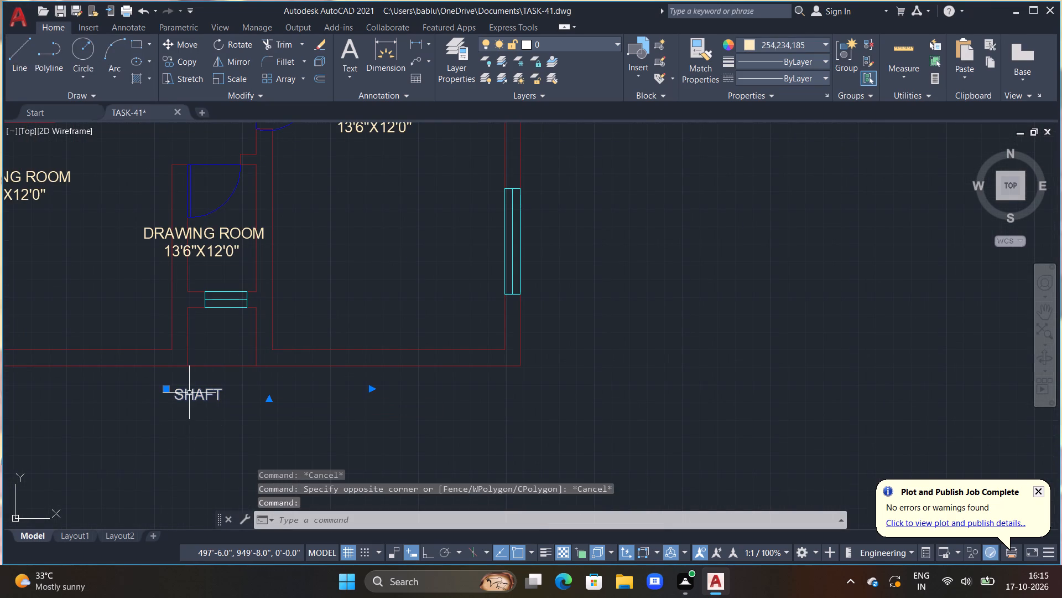
{"action": "type", "text": "M"}
{"action": "key", "text": "space"}
{"action": "left_click_drag", "start_coordinate": [189, 393], "coordinate": [193, 388]}
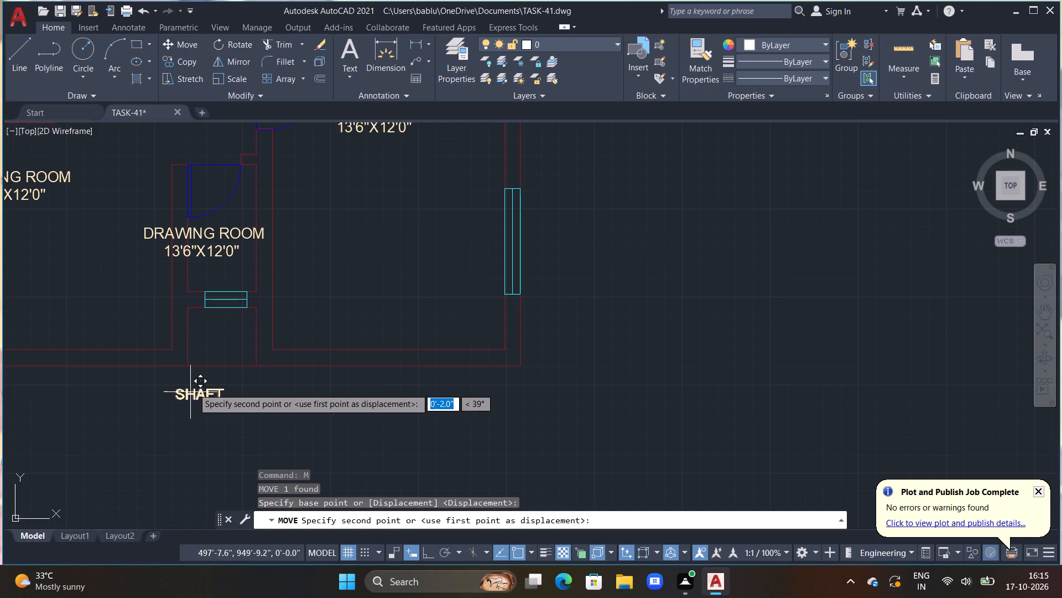
{"action": "left_click_drag", "start_coordinate": [193, 388], "coordinate": [196, 384]}
{"action": "left_click", "coordinate": [213, 333]}
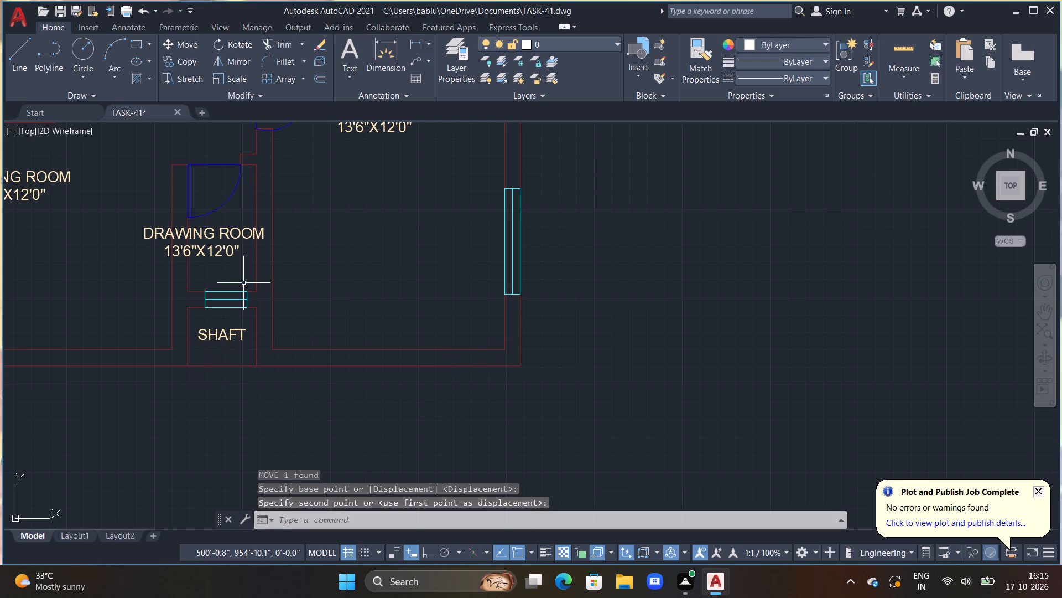
Replace the text of the label above SHAFT with "TOILET" and, on a second line, "4'0"X6'9"", starting with a leading space.
{"action": "double_click", "coordinate": [225, 252]}
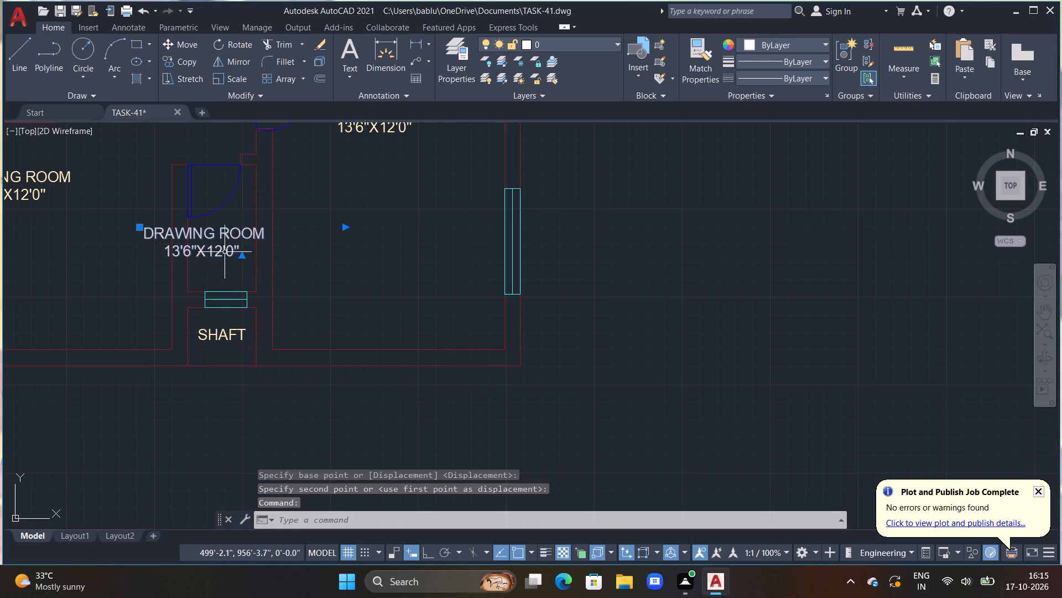
{"action": "middle_click_drag", "start_coordinate": [281, 289], "coordinate": [395, 312]}
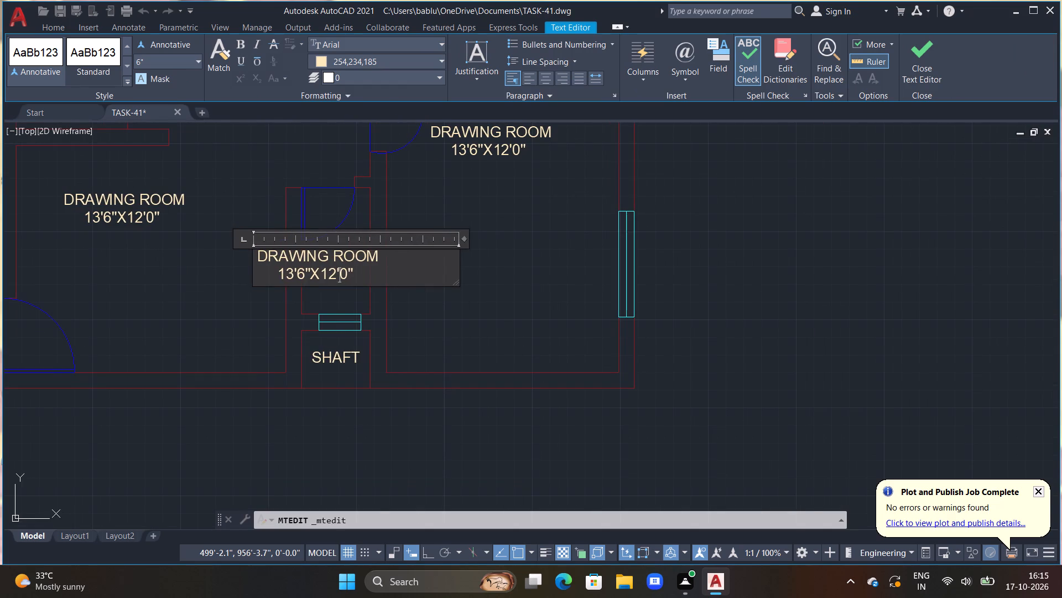
{"action": "scroll", "coordinate": [317, 274], "scroll_direction": "up", "scroll_amount": 1}
{"action": "left_click_drag", "start_coordinate": [371, 278], "coordinate": [165, 219]}
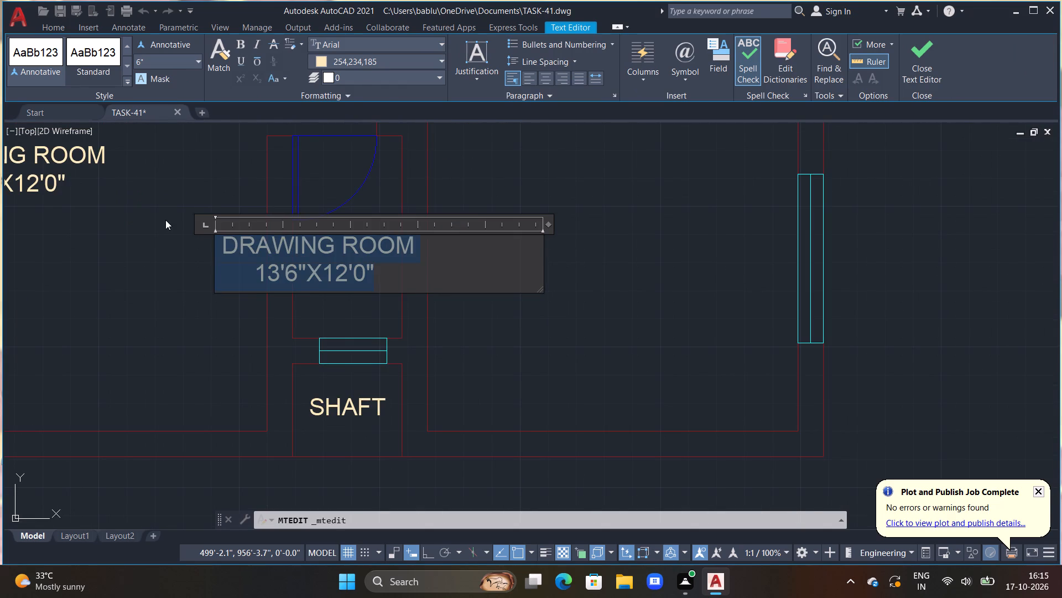
{"action": "key", "text": "BackSpace"}
{"action": "key", "text": "space"}
{"action": "type", "text": "TOILET"}
{"action": "key", "text": "Return"}
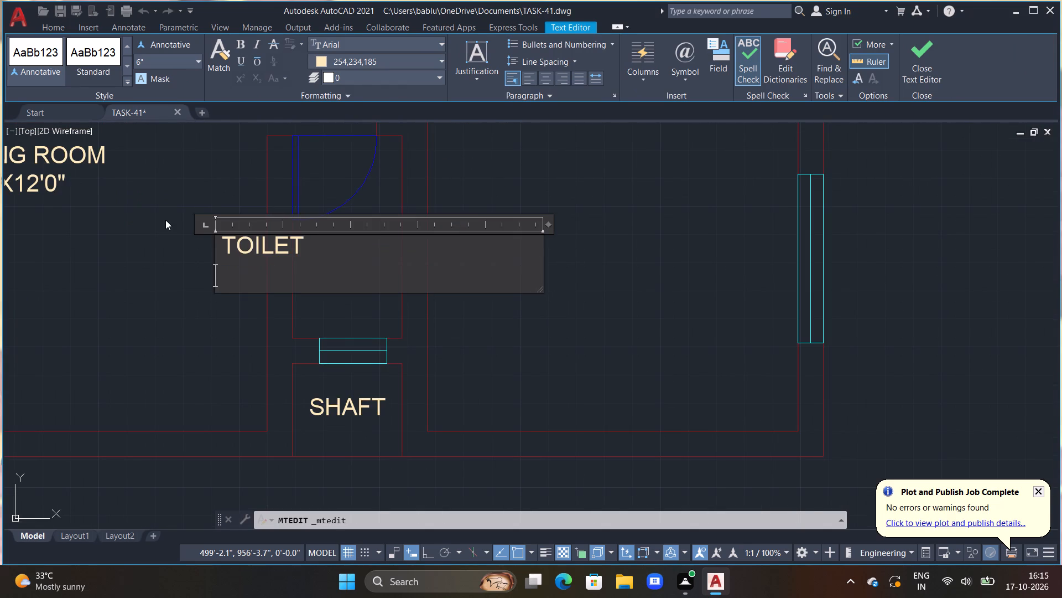
{"action": "type", "text": "4'0\""}
{"action": "key", "text": "x"}
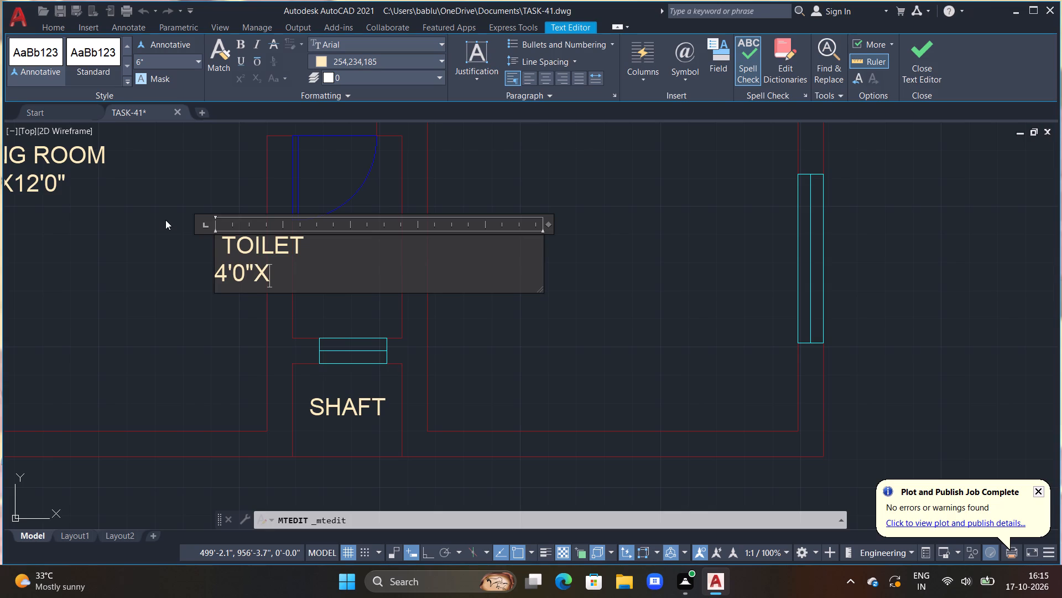
{"action": "type", "text": "6'9"}
{"action": "key", "text": "shift+quotedbl"}
{"action": "left_click", "coordinate": [170, 313]}
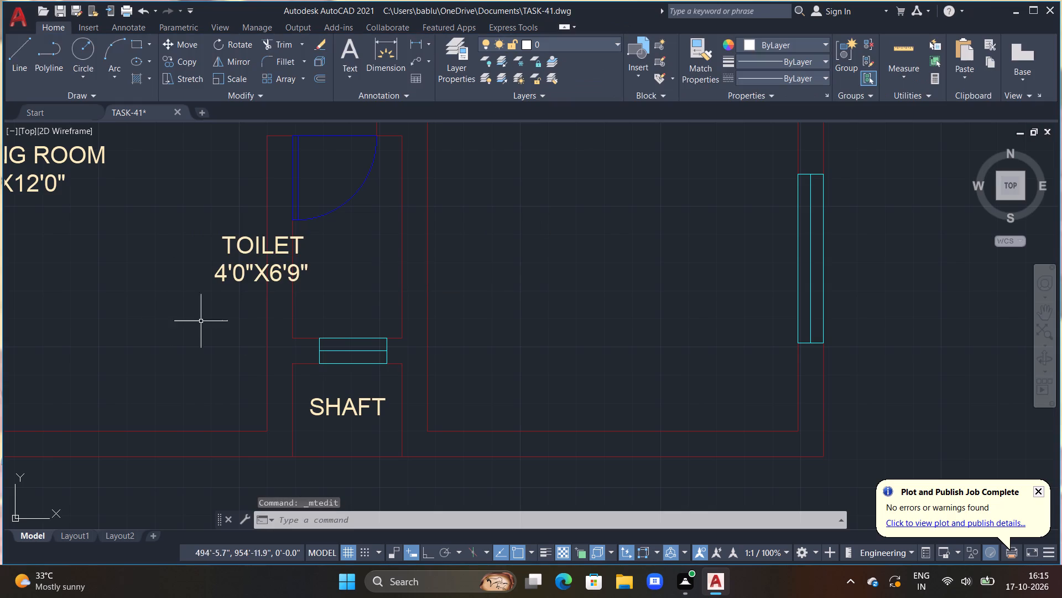
Move the TOILET label to the right so it sits inside the small room between its door and window.
{"action": "left_click", "coordinate": [294, 272]}
{"action": "key", "text": "m"}
{"action": "key", "text": "space"}
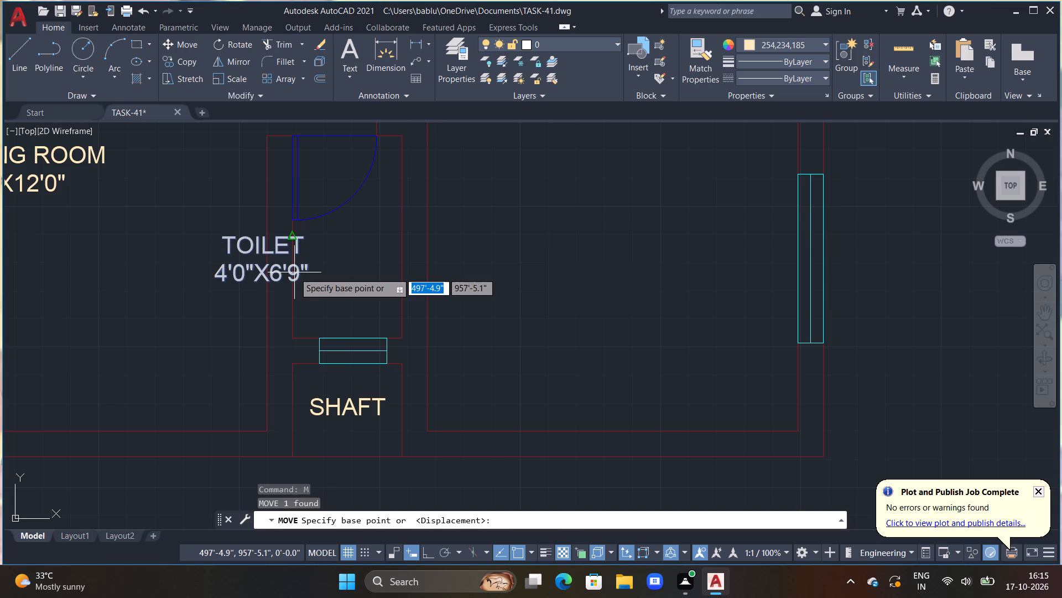
{"action": "left_click_drag", "start_coordinate": [294, 272], "coordinate": [303, 279]}
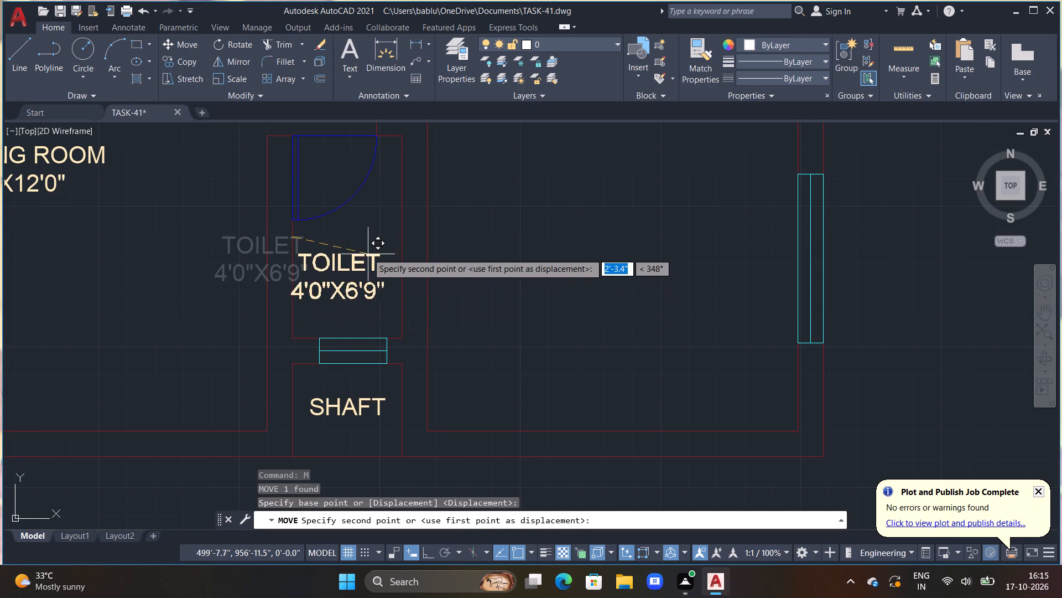
{"action": "scroll", "coordinate": [367, 252], "scroll_direction": "up", "scroll_amount": 3}
{"action": "left_click", "coordinate": [401, 195]}
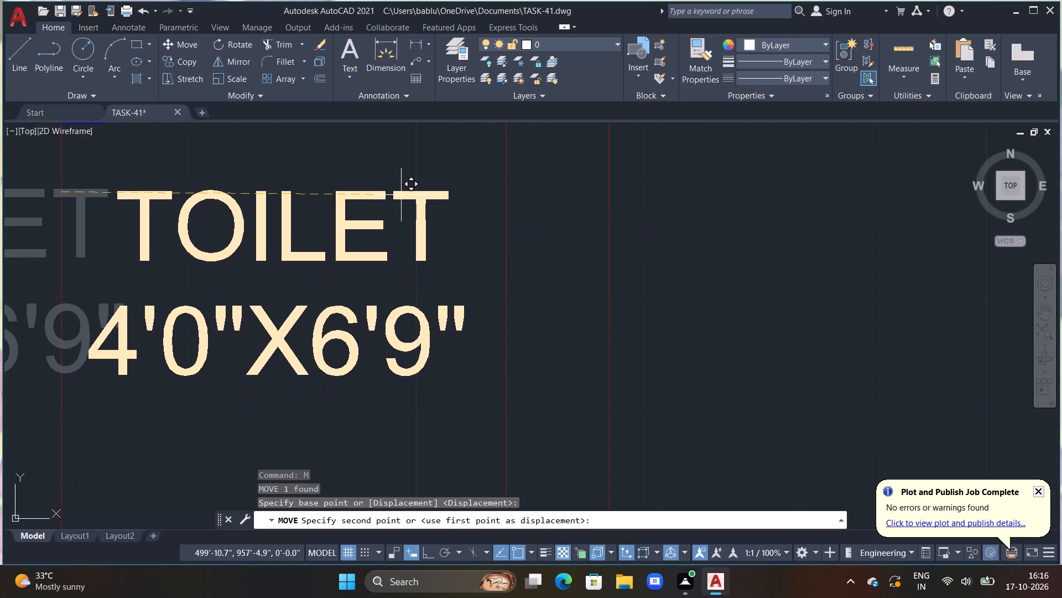
Change the word DRAWING to "BED" in the label of the large lower-right room.
{"action": "scroll", "coordinate": [411, 203], "scroll_direction": "down", "scroll_amount": 3}
{"action": "scroll", "coordinate": [490, 323], "scroll_direction": "down", "scroll_amount": 1}
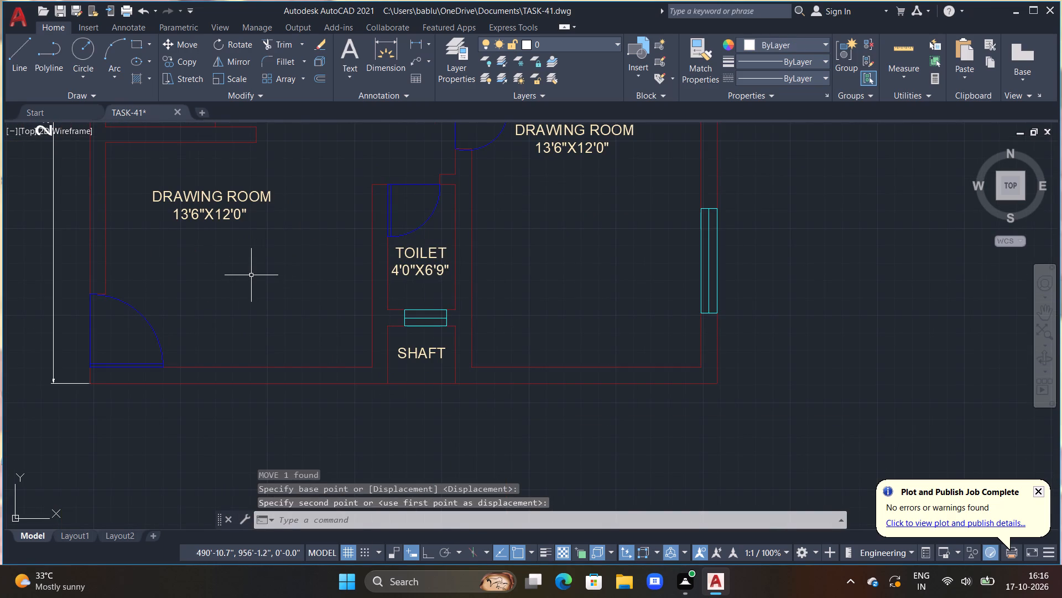
{"action": "middle_click_drag", "start_coordinate": [286, 269], "coordinate": [216, 273]}
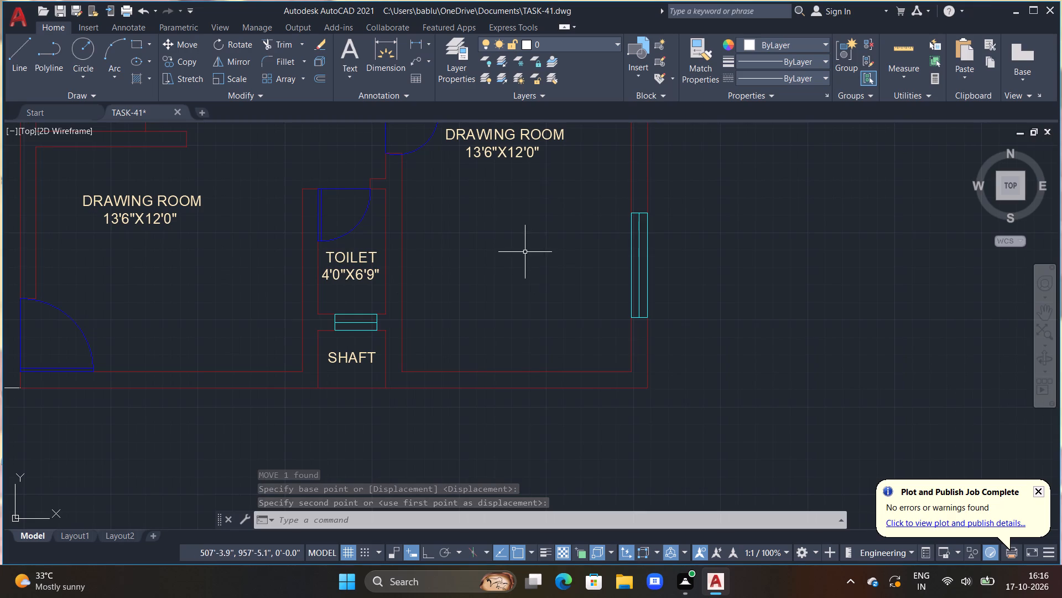
{"action": "middle_click", "coordinate": [422, 360]}
{"action": "middle_click_drag", "start_coordinate": [604, 199], "coordinate": [410, 337]}
{"action": "double_click", "coordinate": [339, 277]}
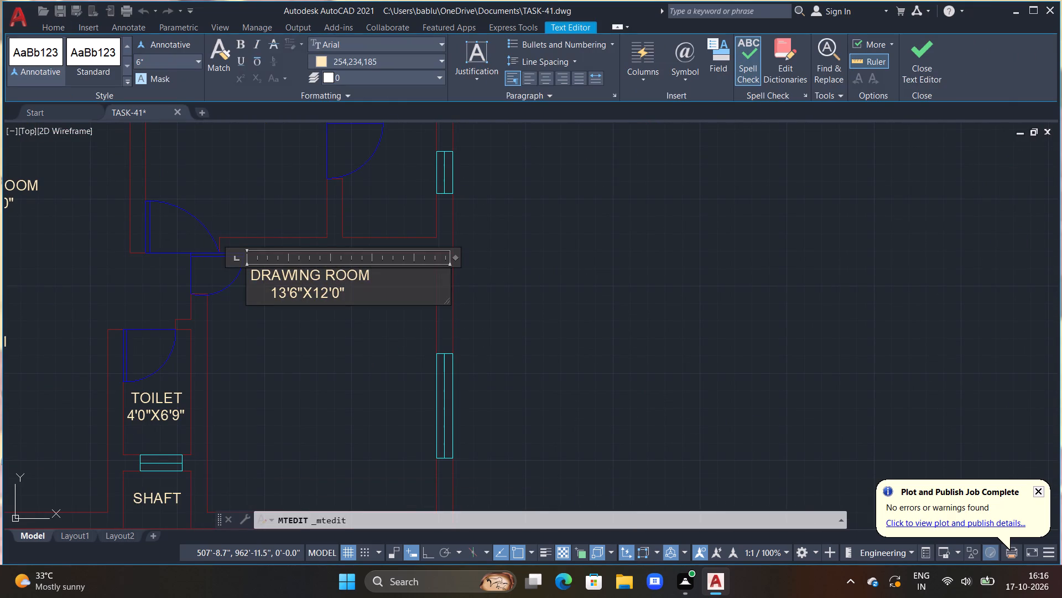
{"action": "left_click", "coordinate": [322, 277]}
{"action": "key", "text": "BackSpace"}
{"action": "key", "text": "BackSpace"}
{"action": "key", "text": "BackSpace"}
{"action": "key", "text": "BackSpace"}
{"action": "key", "text": "BackSpace"}
{"action": "key", "text": "BackSpace"}
{"action": "key", "text": "BackSpace"}
{"action": "key", "text": "BackSpace"}
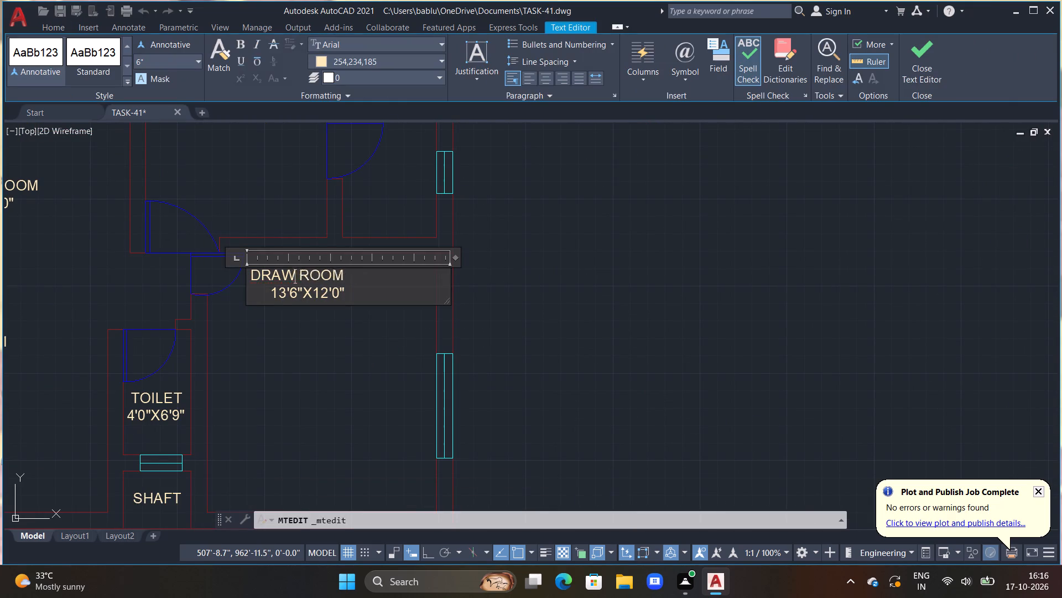
{"action": "type", "text": "BED"}
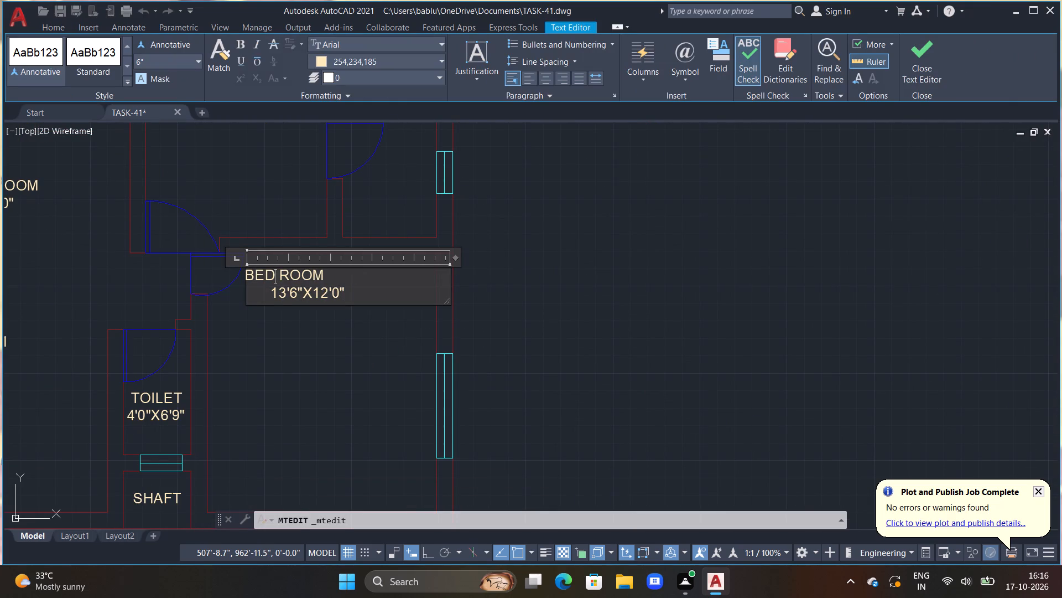
Indent the BED ROOM line with five leading spaces to centre it above its size line.
{"action": "key", "text": "Left"}
{"action": "key", "text": "Left"}
{"action": "key", "text": "Left"}
{"action": "type", "text": "VV"}
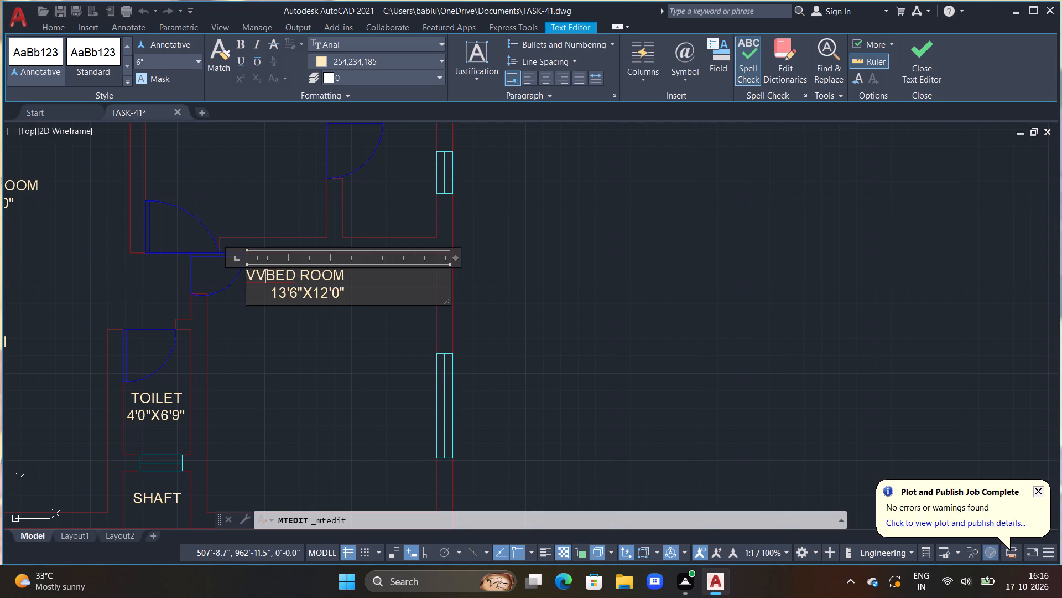
{"action": "key", "text": "BackSpace"}
{"action": "key", "text": "BackSpace"}
{"action": "key", "text": "space"}
{"action": "key", "text": "space"}
{"action": "key", "text": "space"}
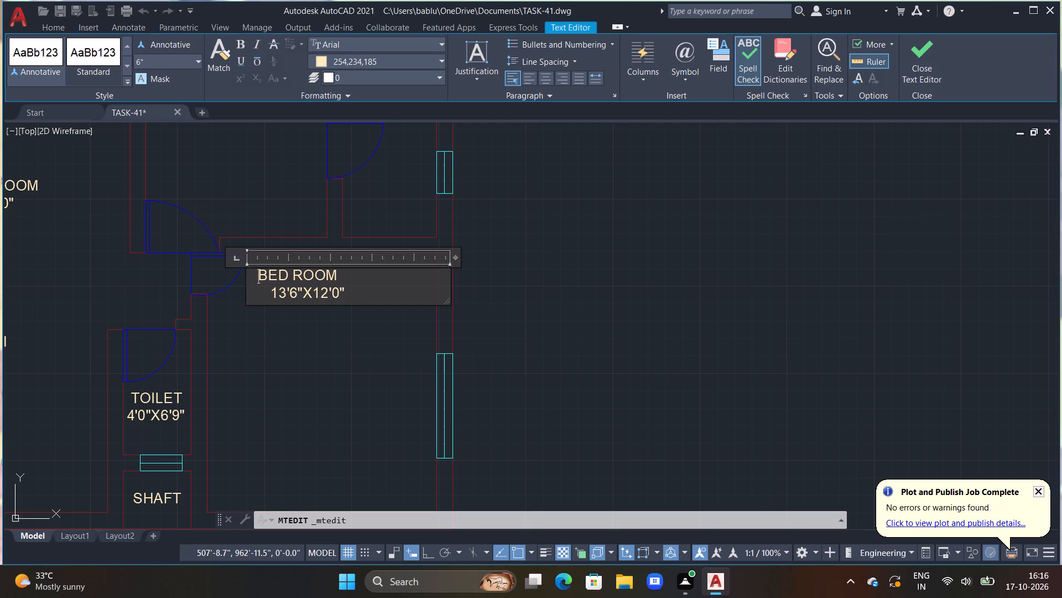
{"action": "key", "text": "space"}
{"action": "key", "text": "space"}
{"action": "key", "text": "space"}
{"action": "key", "text": "BackSpace"}
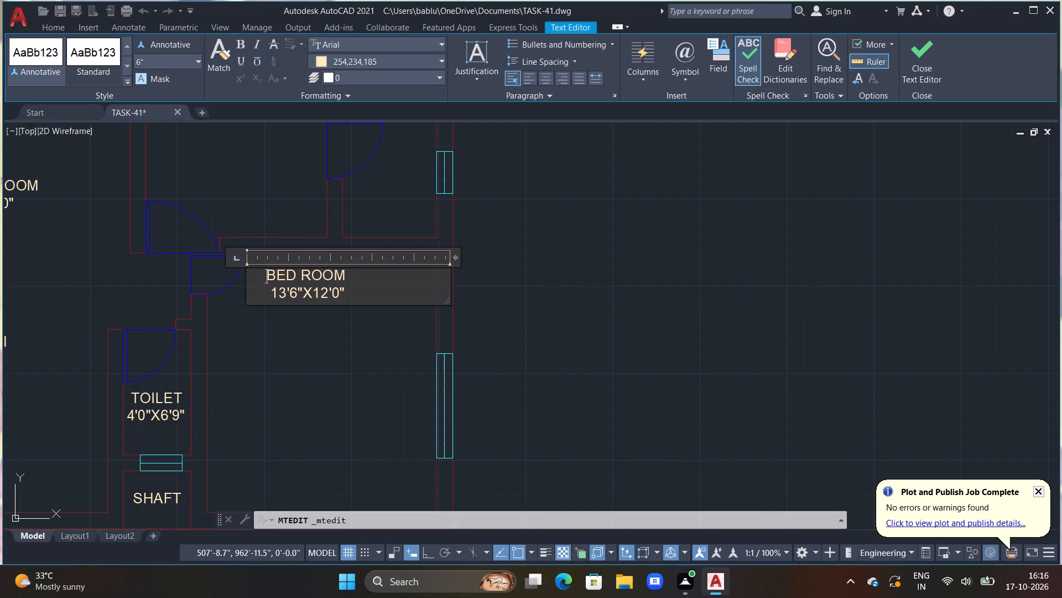
{"action": "key", "text": "space"}
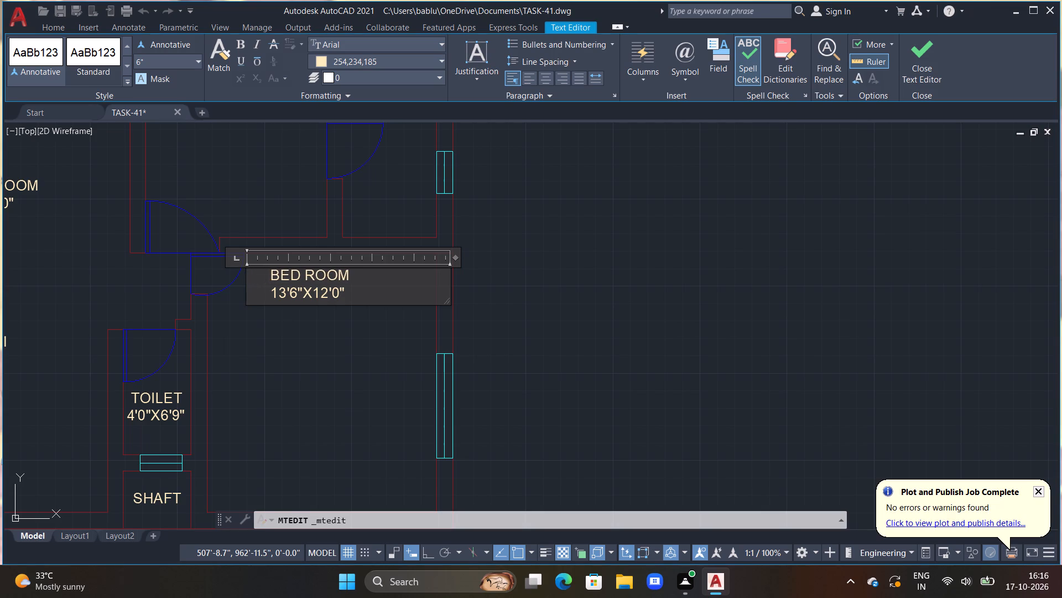
{"action": "key", "text": "BackSpace"}
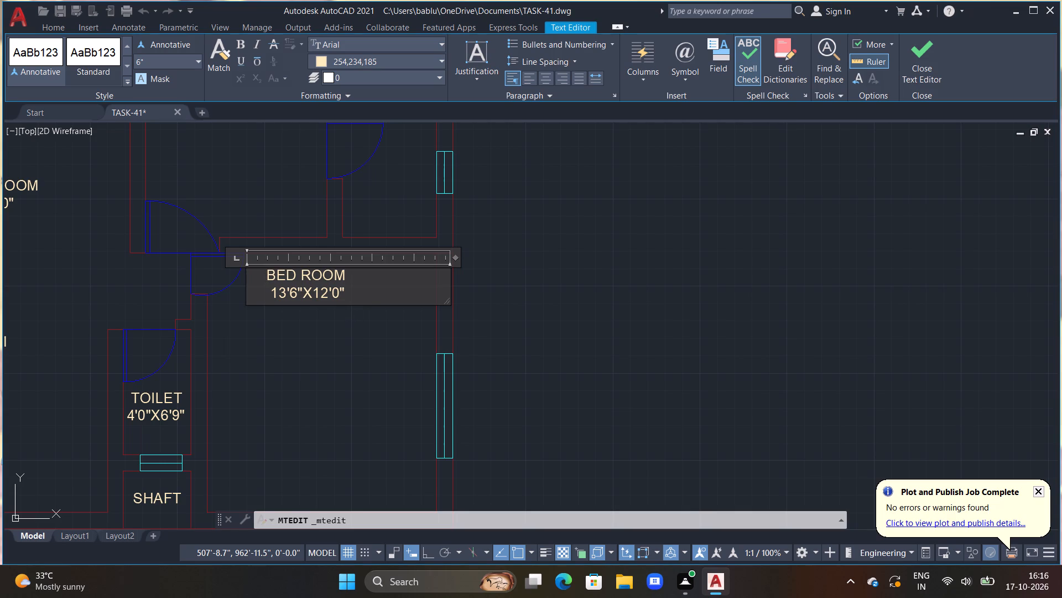
Change the size line of the BED ROOM label to "11'0"X13'6"" and finish editing the text.
{"action": "left_click", "coordinate": [349, 291]}
{"action": "key", "text": "BackSpace"}
{"action": "key", "text": "BackSpace"}
{"action": "key", "text": "BackSpace"}
{"action": "key", "text": "BackSpace"}
{"action": "key", "text": "BackSpace"}
{"action": "key", "text": "BackSpace"}
{"action": "key", "text": "Left"}
{"action": "key", "text": "Left"}
{"action": "key", "text": "Left"}
{"action": "key", "text": "Left"}
{"action": "key", "text": "Left"}
{"action": "type", "text": "11'"}
{"action": "key", "text": "0"}
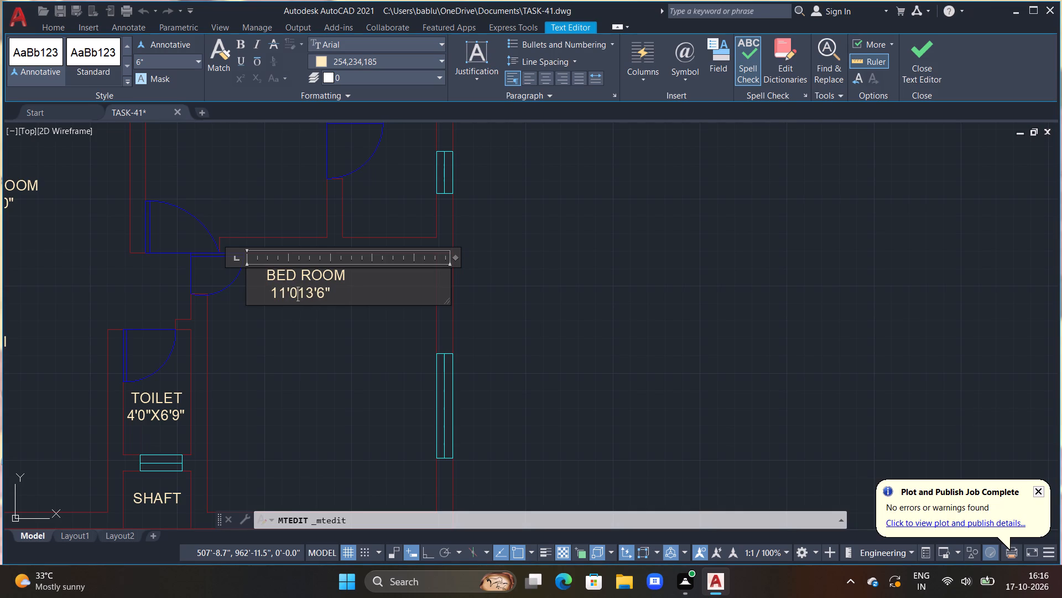
{"action": "key", "text": "shift+quotedbl"}
{"action": "key", "text": "x"}
{"action": "left_click", "coordinate": [325, 406]}
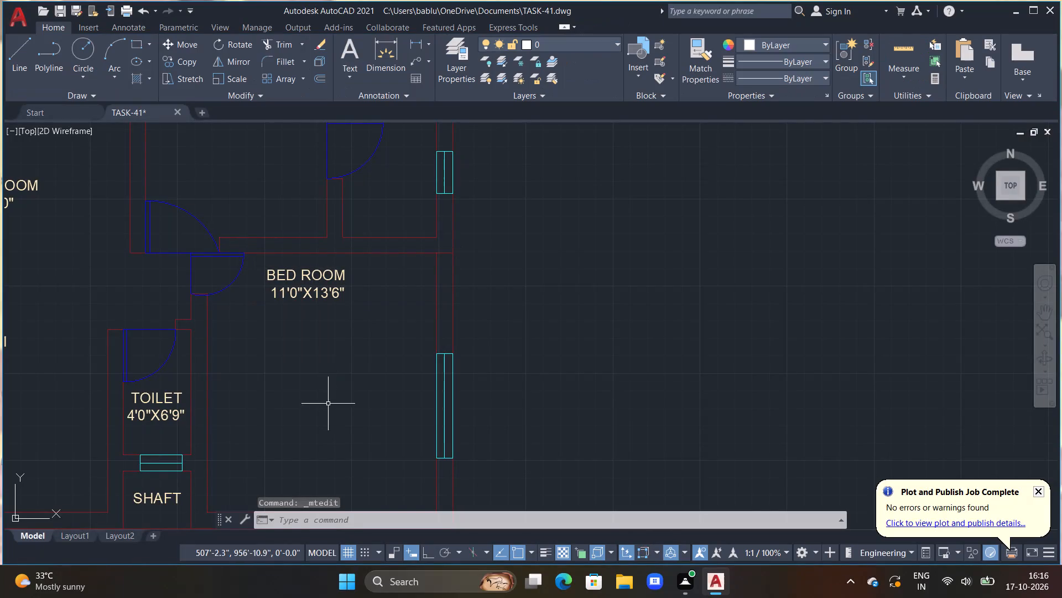
Change the word DRAWING to "MASTER BED" in the label of the upper room beside the two small door-fronted rooms.
{"action": "scroll", "coordinate": [363, 357], "scroll_direction": "down", "scroll_amount": 1}
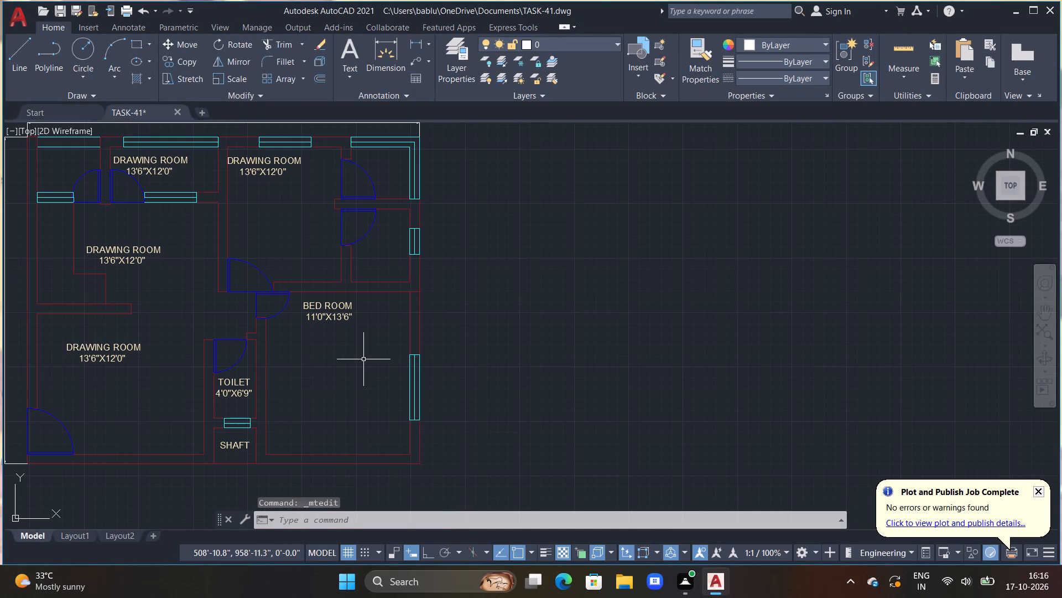
{"action": "double_click", "coordinate": [262, 158]}
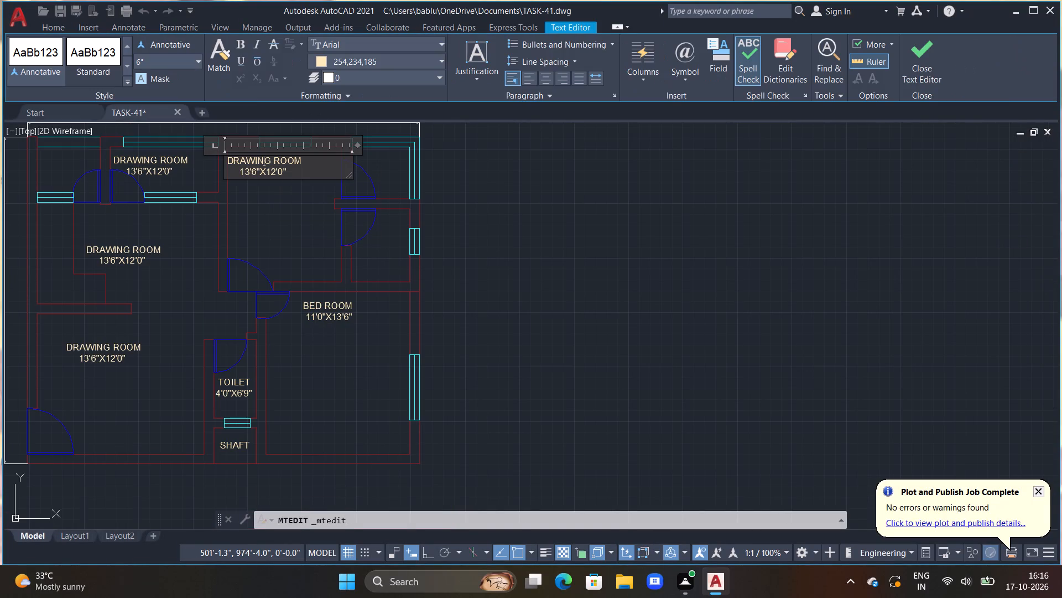
{"action": "middle_click_drag", "start_coordinate": [292, 181], "coordinate": [332, 213]}
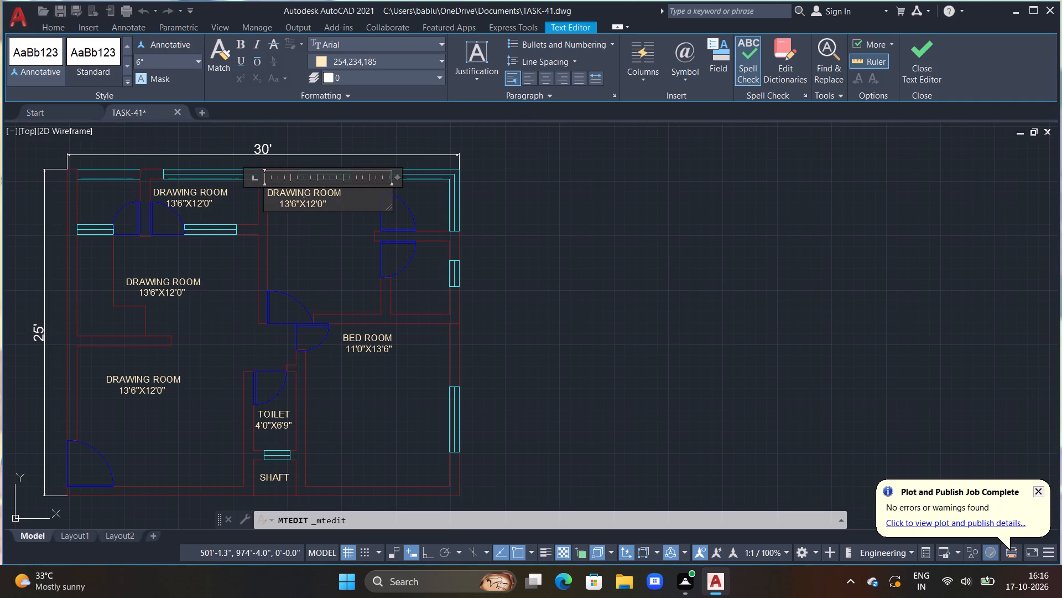
{"action": "left_click", "coordinate": [310, 193]}
{"action": "key", "text": "BackSpace"}
{"action": "key", "text": "BackSpace"}
{"action": "key", "text": "BackSpace"}
{"action": "key", "text": "BackSpace"}
{"action": "key", "text": "BackSpace"}
{"action": "key", "text": "BackSpace"}
{"action": "key", "text": "BackSpace"}
{"action": "key", "text": "BackSpace"}
{"action": "key", "text": "BackSpace"}
{"action": "key", "text": "BackSpace"}
{"action": "type", "text": "MASTEE"}
{"action": "key", "text": "BackSpace"}
{"action": "key", "text": "r"}
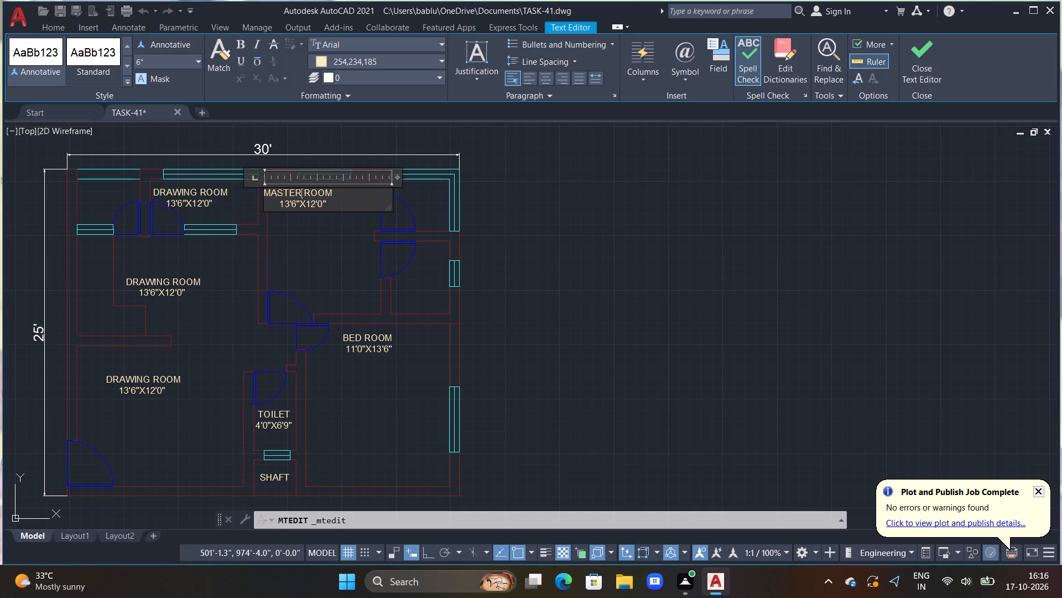
{"action": "key", "text": "space"}
{"action": "type", "text": "BED"}
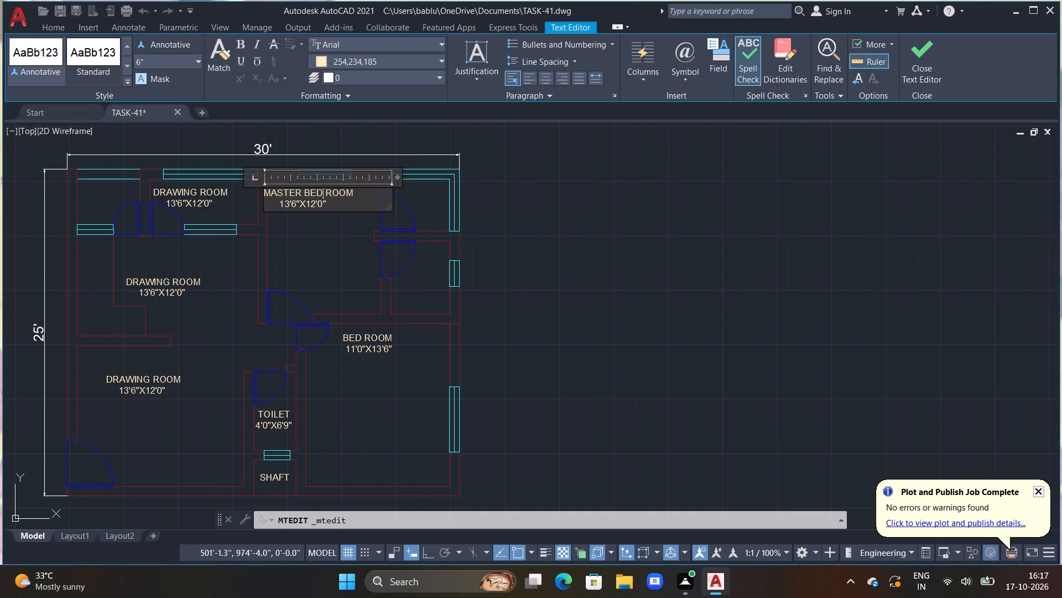
Change the size line of the MASTER BED ROOM label to "10'6"X10'4"" and finish editing the text.
{"action": "scroll", "coordinate": [284, 195], "scroll_direction": "up", "scroll_amount": 1}
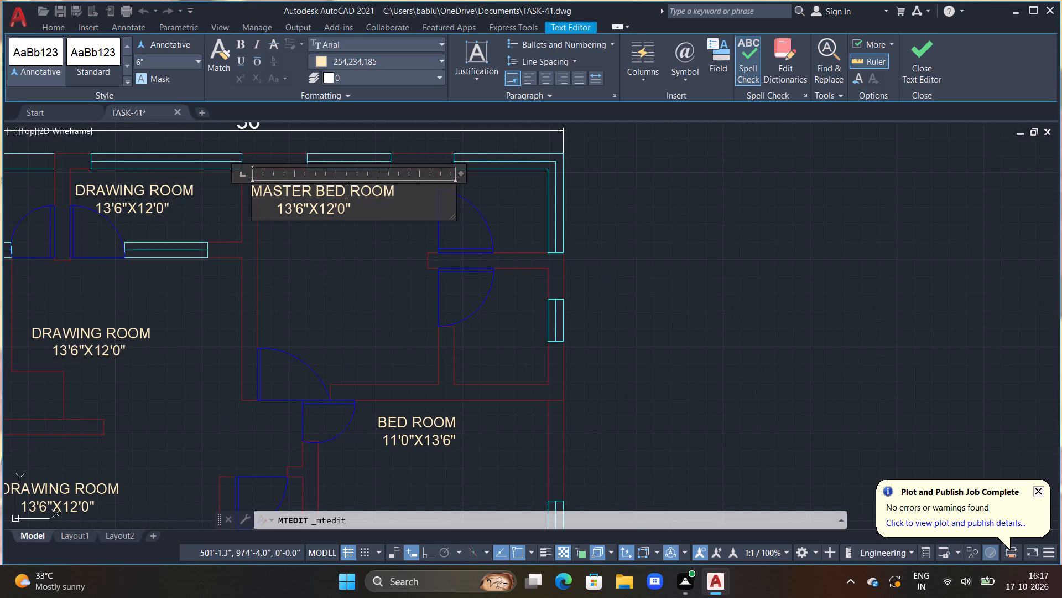
{"action": "left_click", "coordinate": [291, 210]}
{"action": "key", "text": "BackSpace"}
{"action": "key", "text": "0"}
{"action": "scroll", "coordinate": [392, 223], "scroll_direction": "up", "scroll_amount": 1}
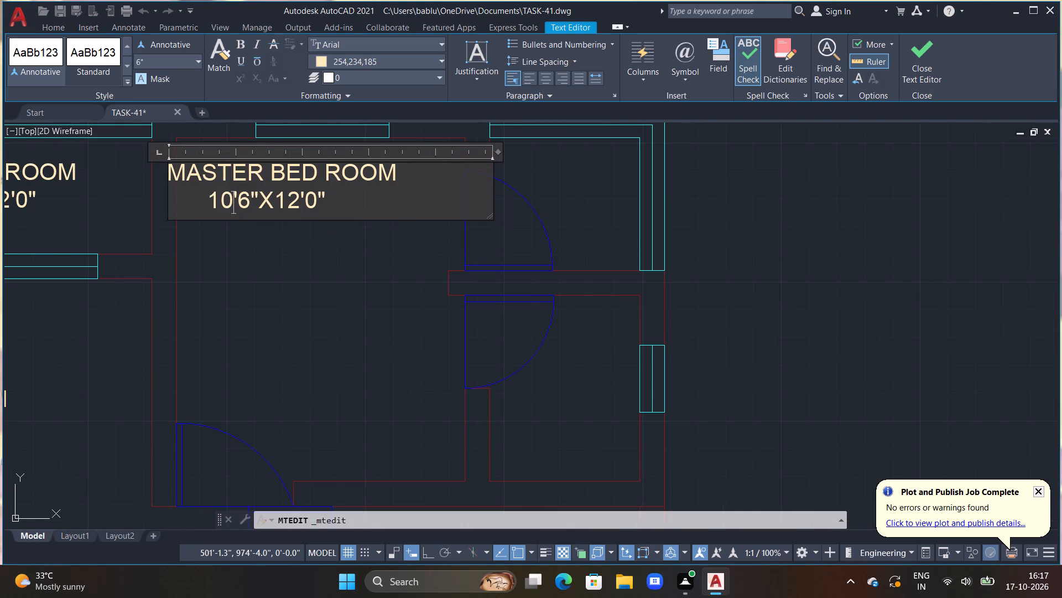
{"action": "left_click", "coordinate": [299, 201]}
{"action": "key", "text": "BackSpace"}
{"action": "key", "text": "0"}
{"action": "key", "text": "Right"}
{"action": "key", "text": "Right"}
{"action": "key", "text": "BackSpace"}
{"action": "key", "text": "4"}
{"action": "left_click", "coordinate": [368, 319]}
Move the MASTER BED ROOM label about 1'-2" to the right so it clears the room's left wall.
{"action": "left_click", "coordinate": [287, 194]}
{"action": "type", "text": "M"}
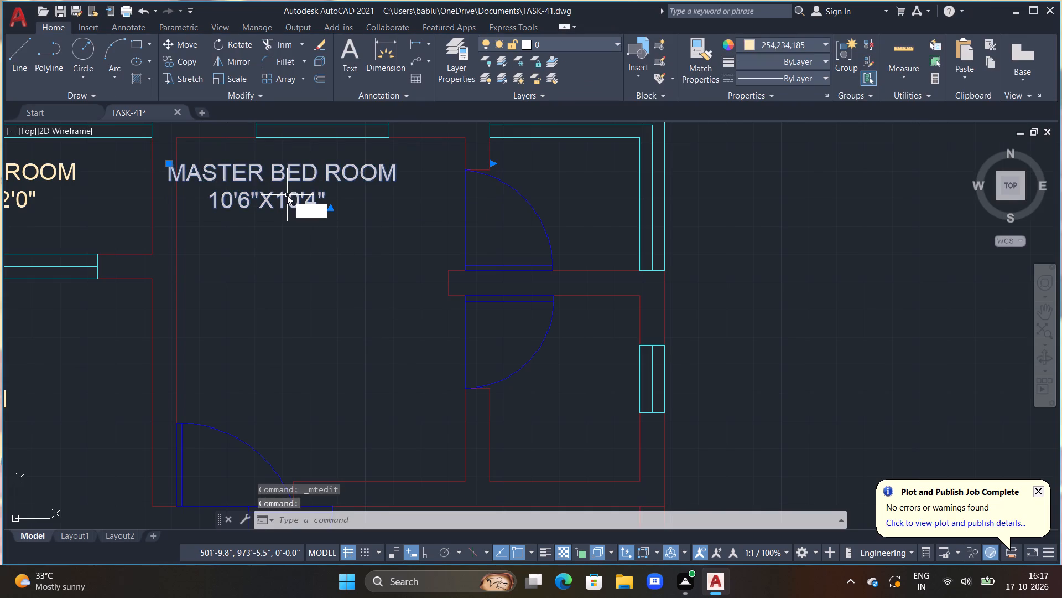
{"action": "key", "text": "space"}
{"action": "left_click_drag", "start_coordinate": [287, 195], "coordinate": [293, 198]}
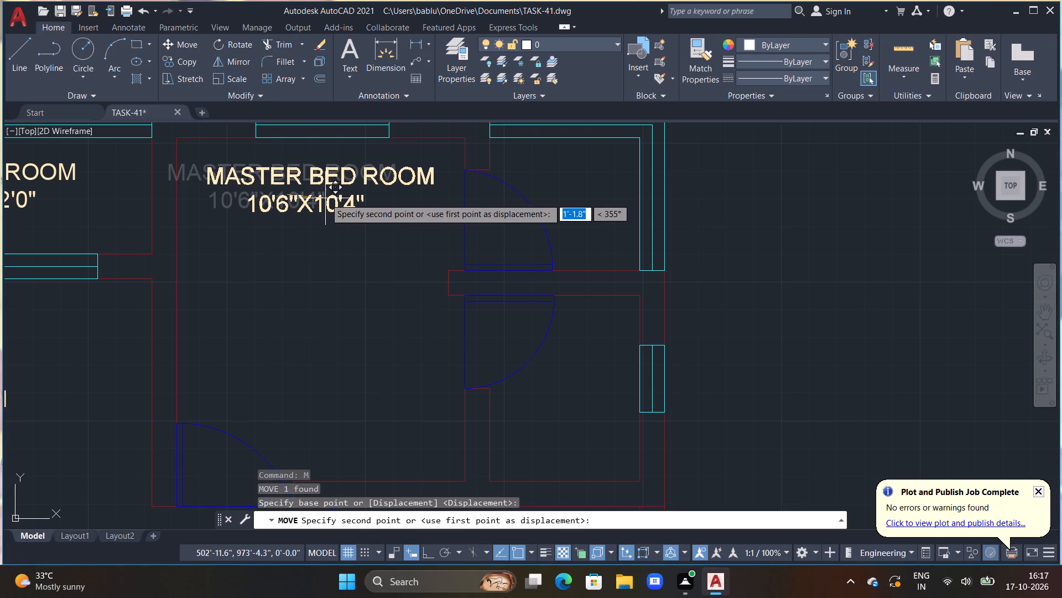
{"action": "left_click", "coordinate": [325, 198]}
Replace the name line of the DRAWING ROOM label in the middle-left room with "DINING/KITCHEN".
{"action": "scroll", "coordinate": [357, 264], "scroll_direction": "down", "scroll_amount": 2}
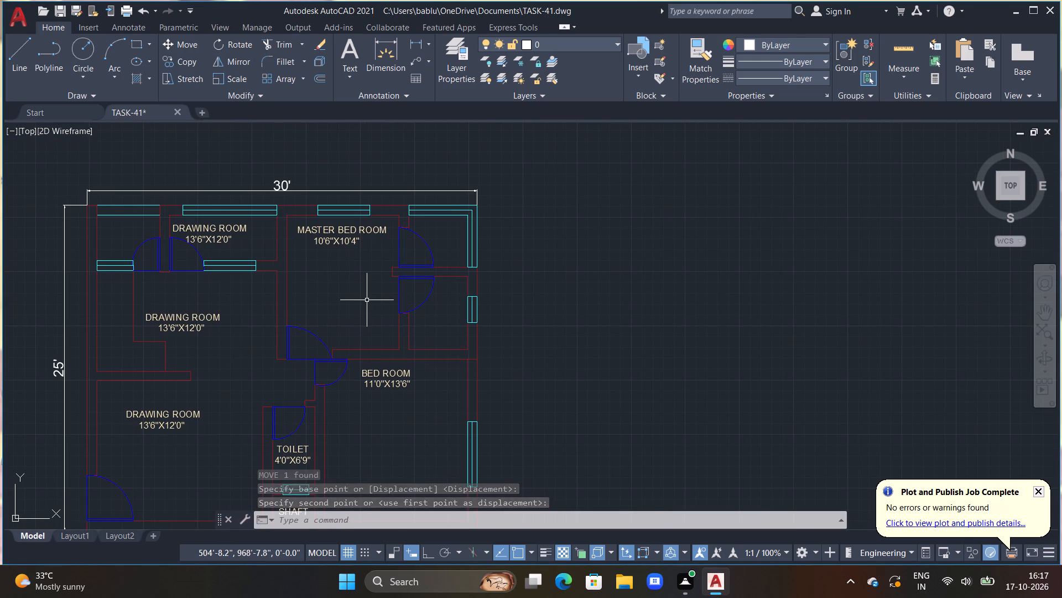
{"action": "left_click", "coordinate": [159, 318]}
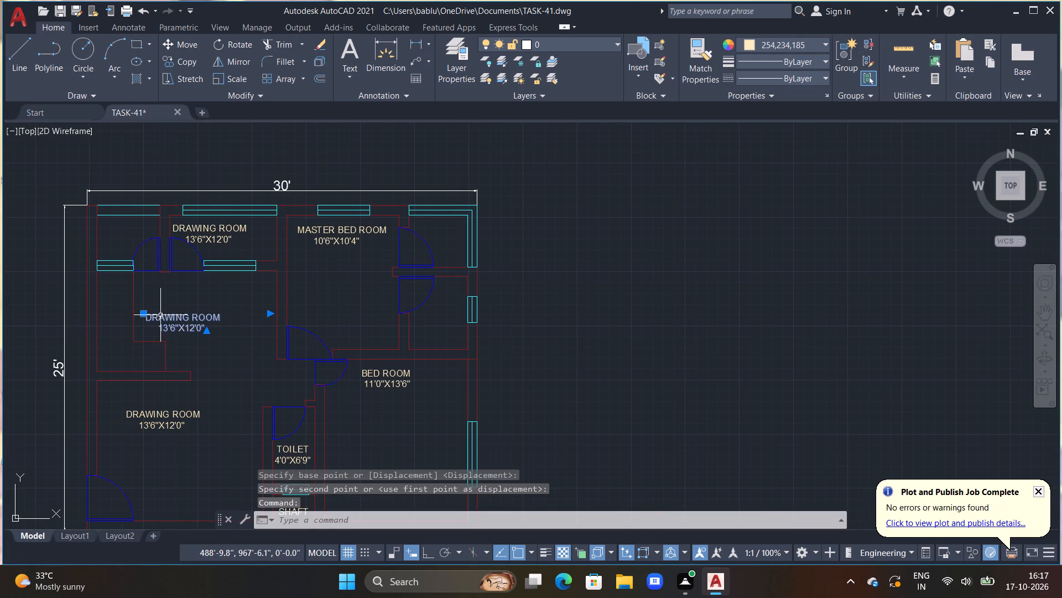
{"action": "left_click", "coordinate": [160, 315]}
{"action": "double_click", "coordinate": [168, 313]}
{"action": "scroll", "coordinate": [194, 327], "scroll_direction": "up", "scroll_amount": 1}
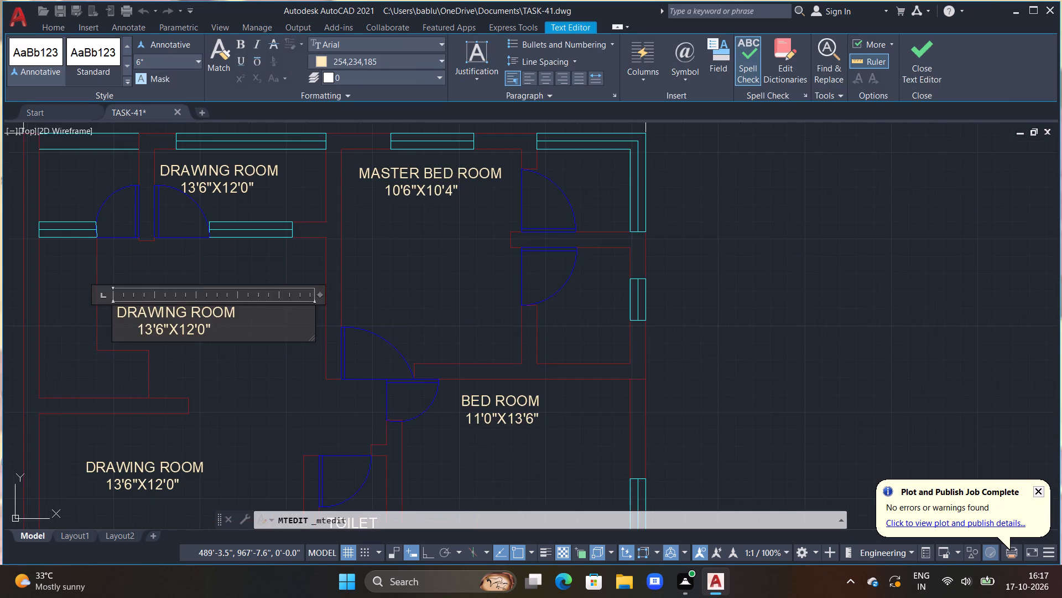
{"action": "middle_click_drag", "start_coordinate": [194, 327], "coordinate": [293, 322]}
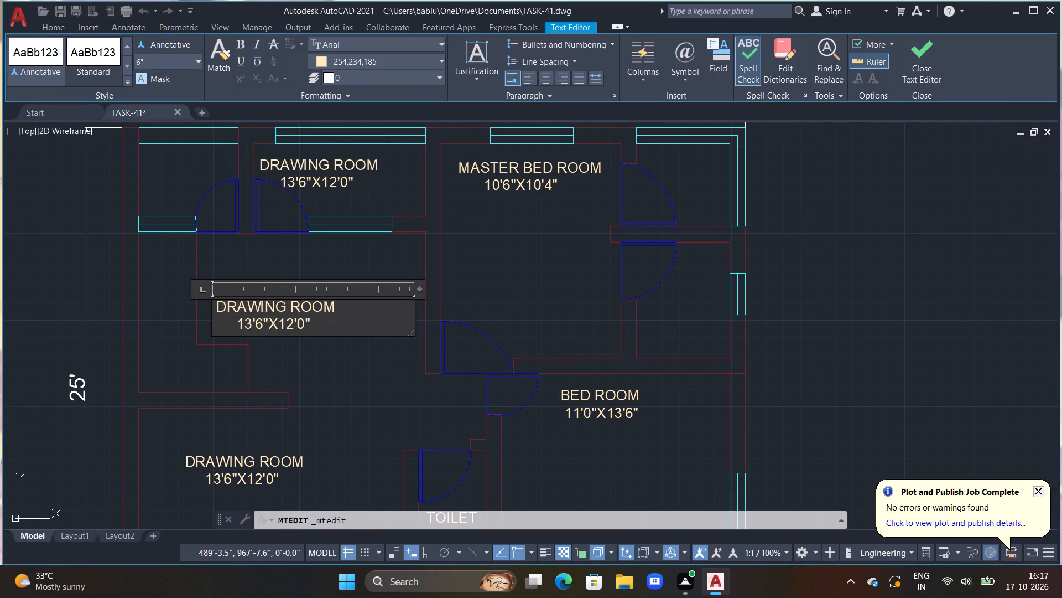
{"action": "scroll", "coordinate": [286, 329], "scroll_direction": "up", "scroll_amount": 2}
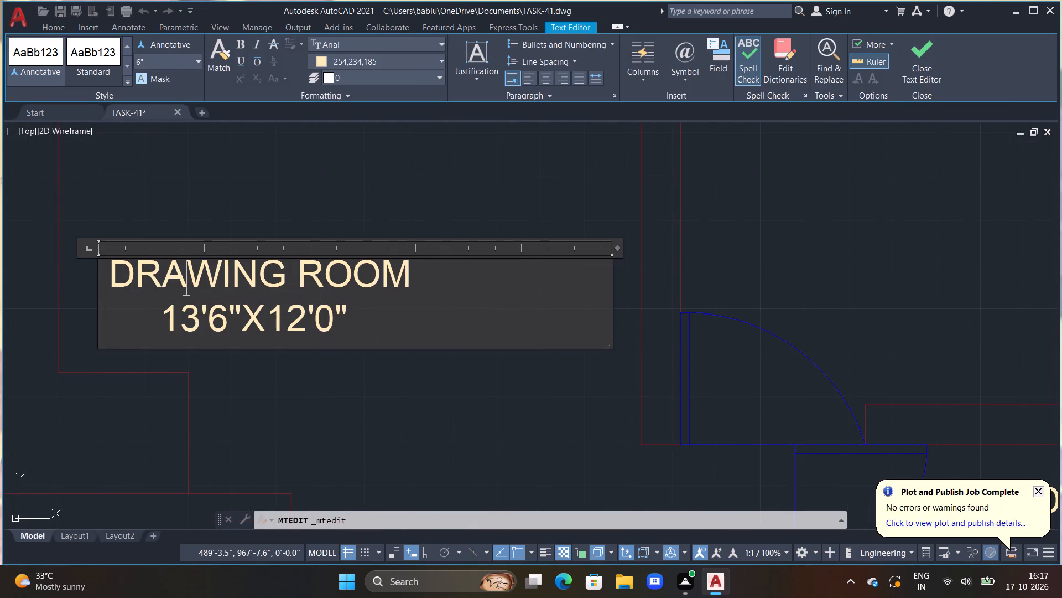
{"action": "left_click_drag", "start_coordinate": [428, 279], "coordinate": [103, 265]}
{"action": "key", "text": "BackSpace"}
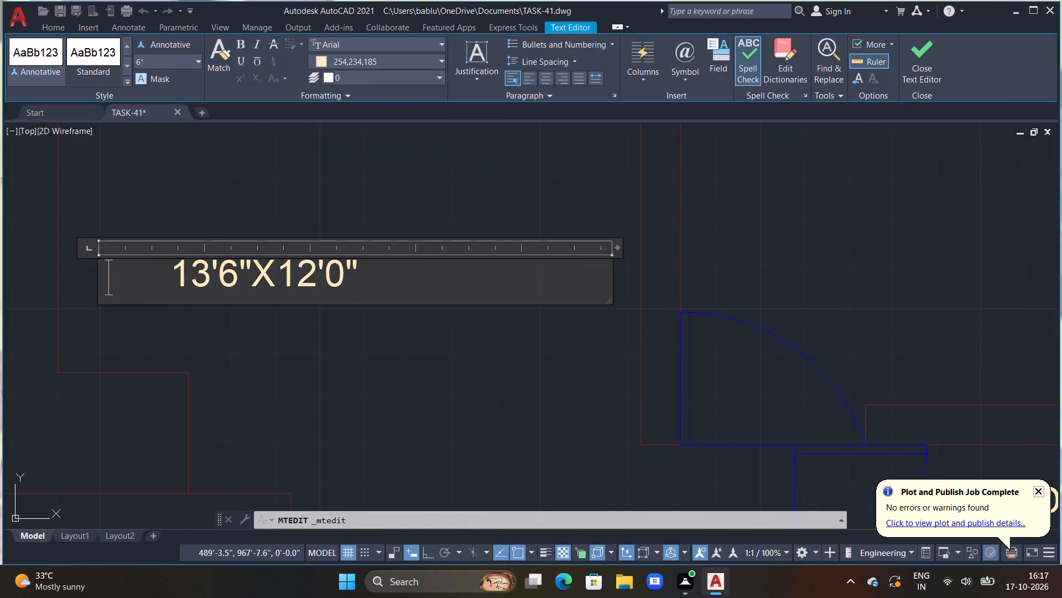
{"action": "key", "text": "space"}
{"action": "type", "text": "DINING"}
{"action": "key", "text": "space"}
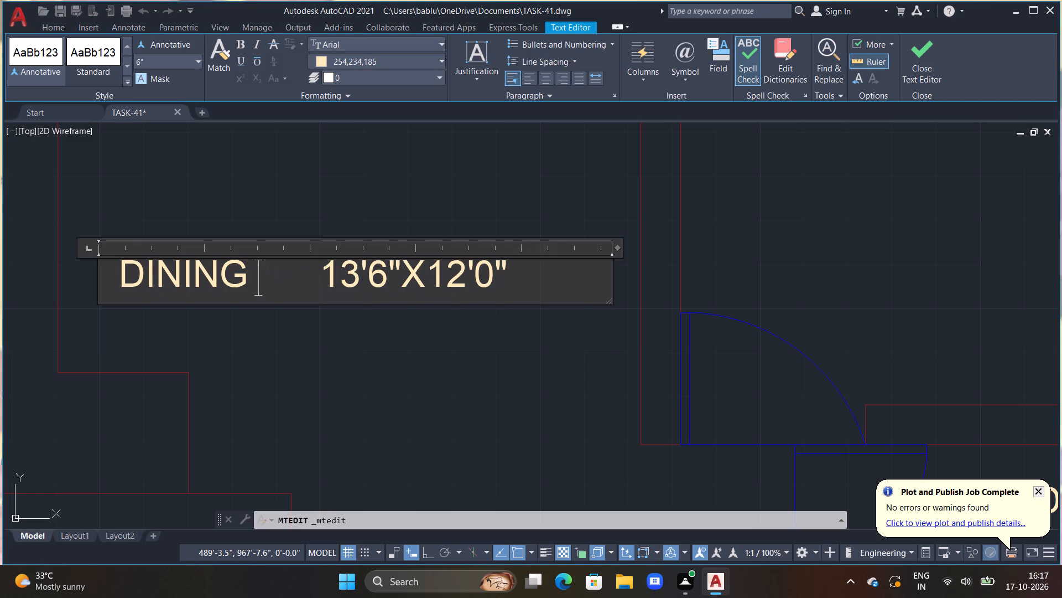
{"action": "key", "text": "BackSpace"}
{"action": "key", "text": "apostrophe"}
{"action": "key", "text": "BackSpace"}
{"action": "type", "text": "/KITCHE"}
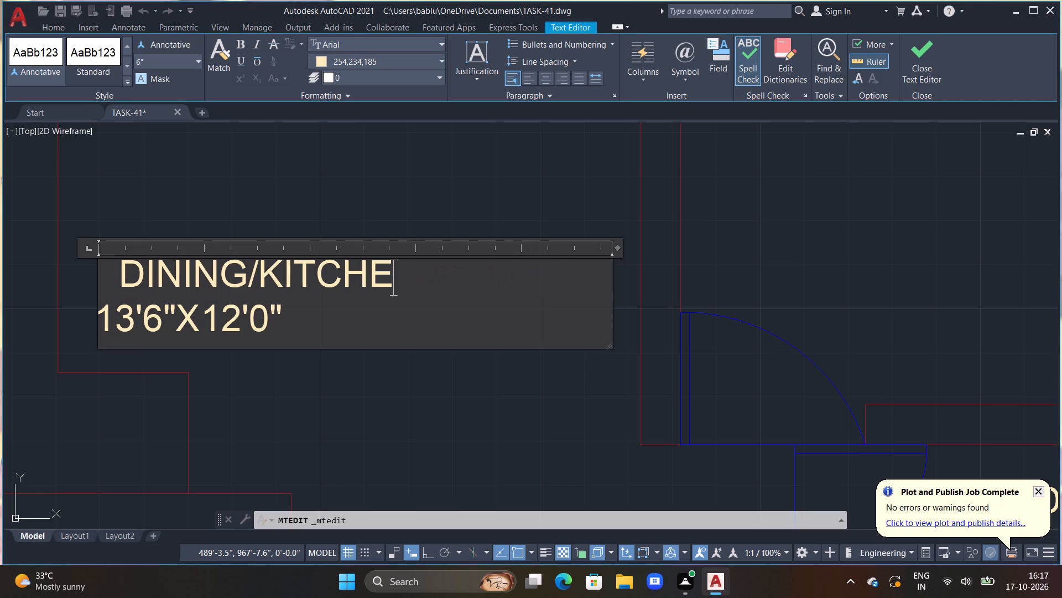
{"action": "key", "text": "n"}
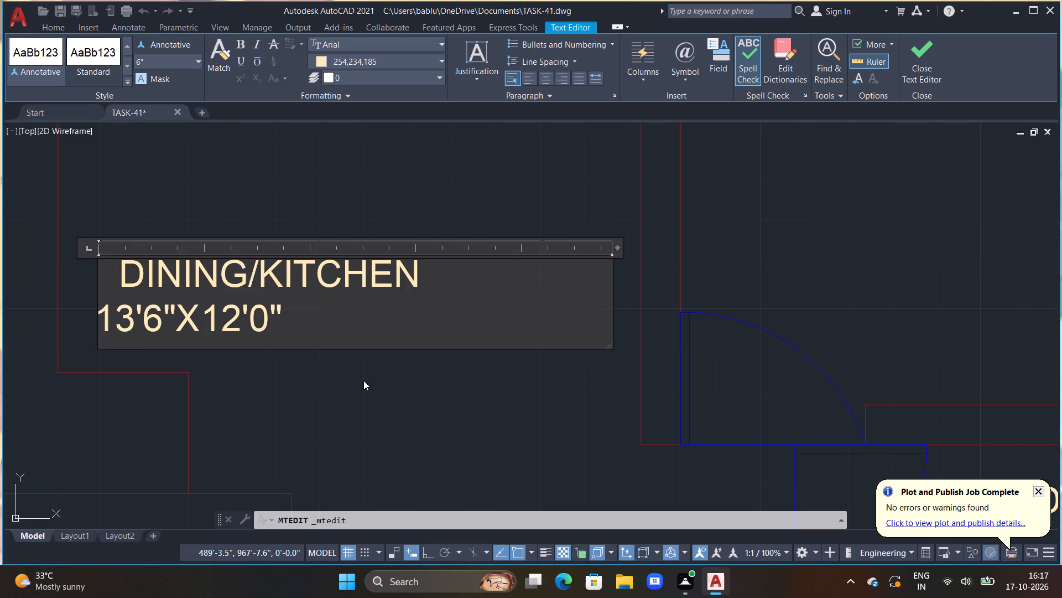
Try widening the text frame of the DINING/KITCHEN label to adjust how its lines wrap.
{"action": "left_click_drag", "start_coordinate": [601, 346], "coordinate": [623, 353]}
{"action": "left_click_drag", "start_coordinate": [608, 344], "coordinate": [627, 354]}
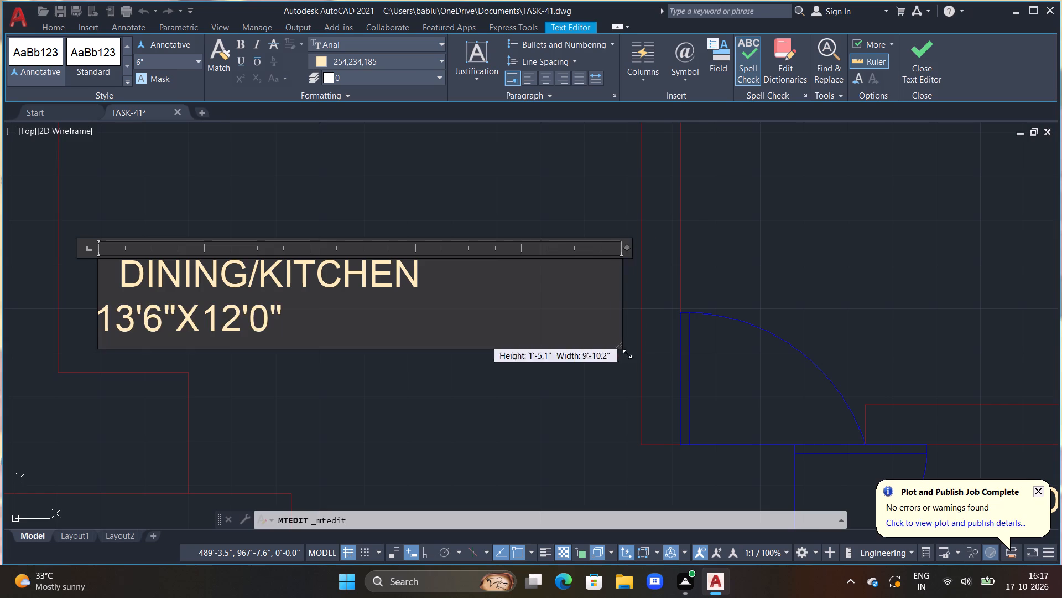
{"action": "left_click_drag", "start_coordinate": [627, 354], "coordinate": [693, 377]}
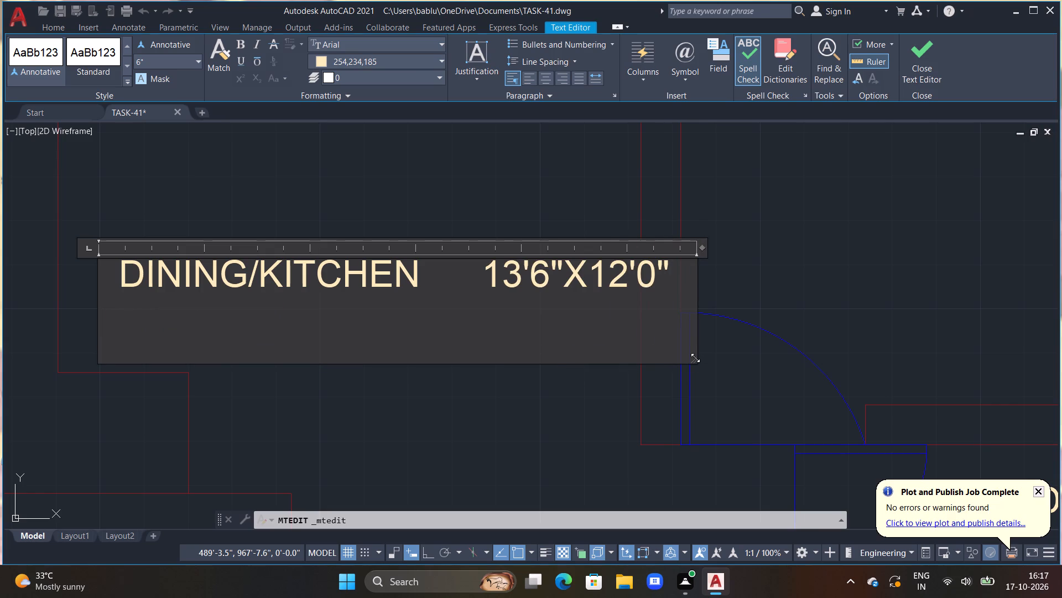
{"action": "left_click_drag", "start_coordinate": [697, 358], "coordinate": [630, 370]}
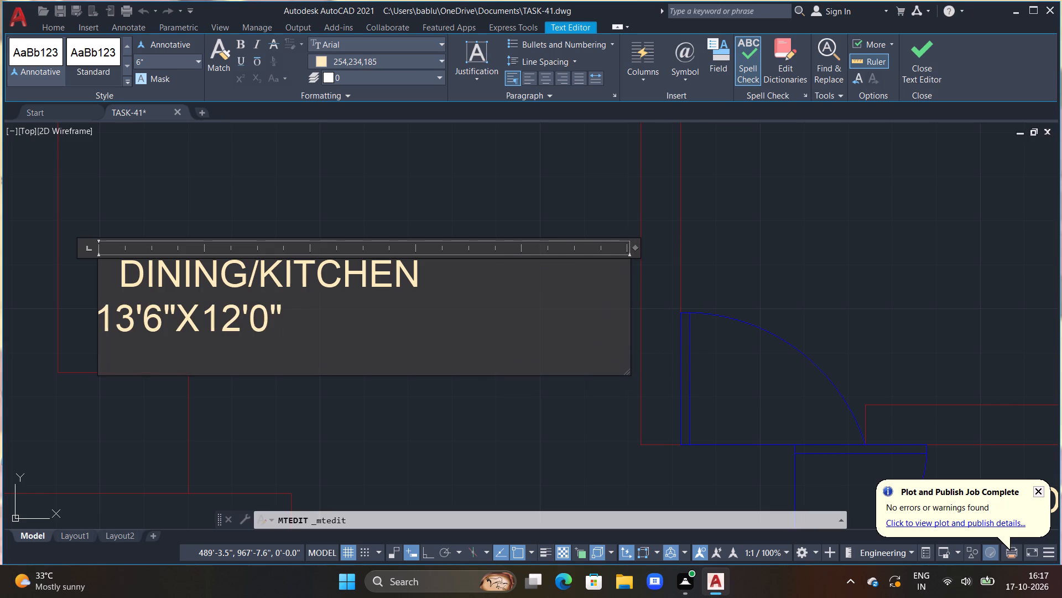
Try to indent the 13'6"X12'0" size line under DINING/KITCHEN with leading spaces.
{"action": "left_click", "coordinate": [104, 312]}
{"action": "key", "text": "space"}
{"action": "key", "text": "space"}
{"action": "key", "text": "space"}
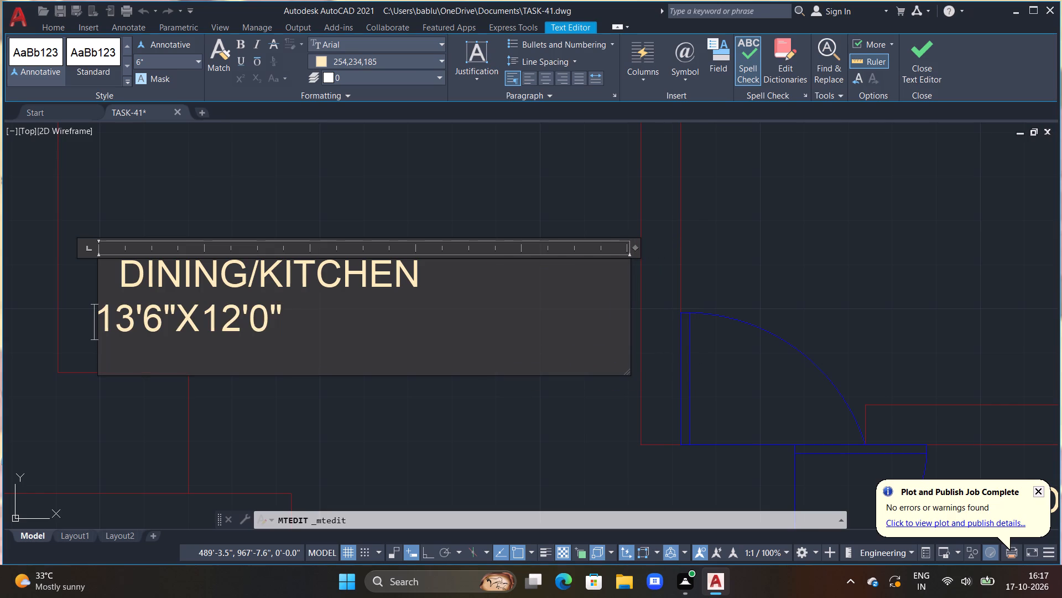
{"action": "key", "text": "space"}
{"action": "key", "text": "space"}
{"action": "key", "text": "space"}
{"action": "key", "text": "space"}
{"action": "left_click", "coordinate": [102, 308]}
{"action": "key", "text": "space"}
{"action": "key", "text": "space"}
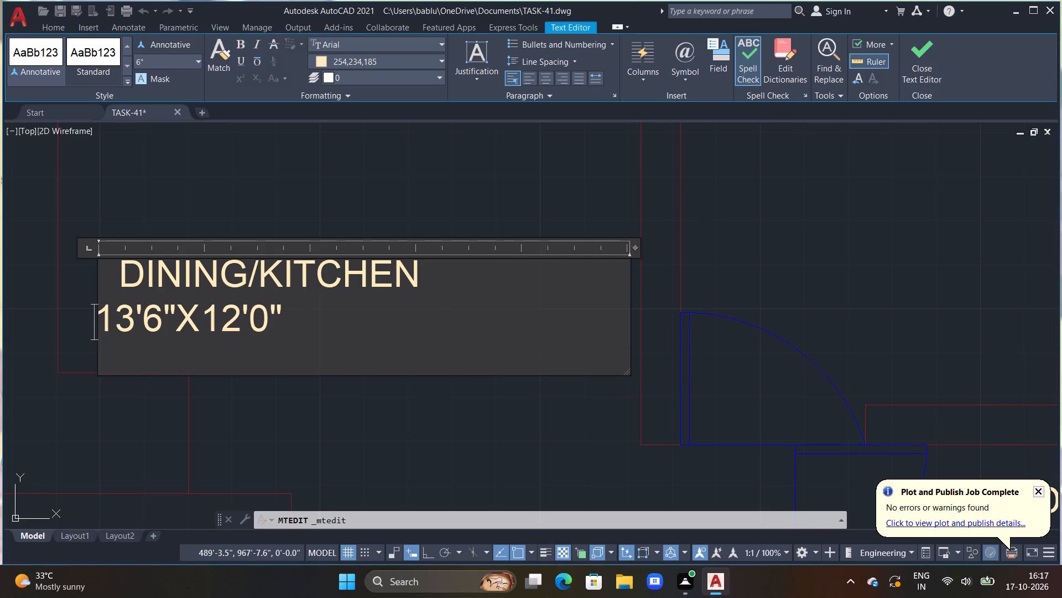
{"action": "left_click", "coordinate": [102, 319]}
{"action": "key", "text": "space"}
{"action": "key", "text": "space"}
Narrow the text frame to just past the DINING/KITCHEN name and try again to indent the size line with spaces.
{"action": "left_click_drag", "start_coordinate": [627, 370], "coordinate": [603, 359]}
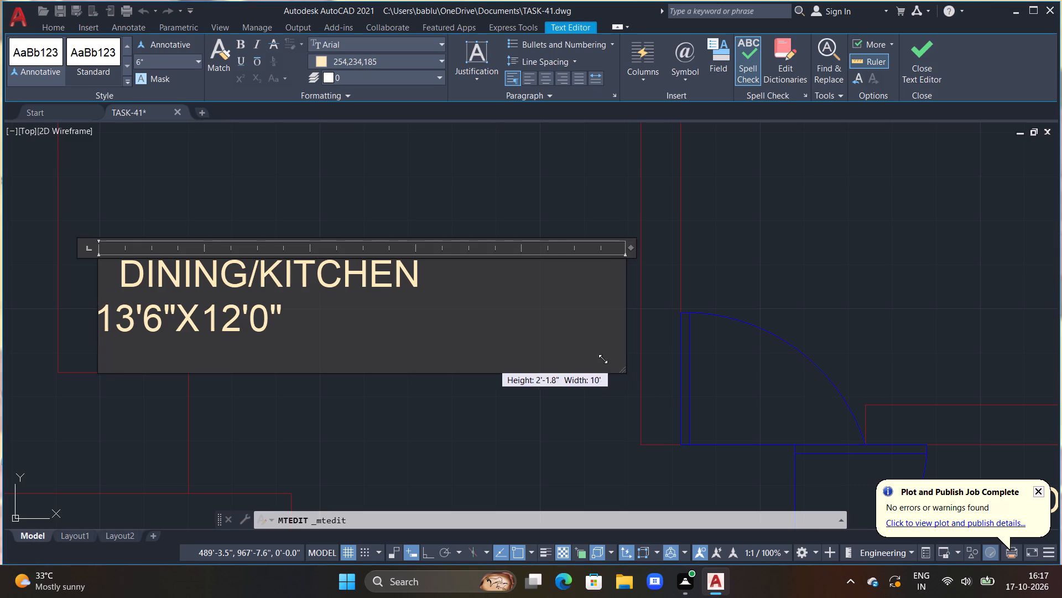
{"action": "left_click_drag", "start_coordinate": [603, 359], "coordinate": [472, 423]}
{"action": "key", "text": "space"}
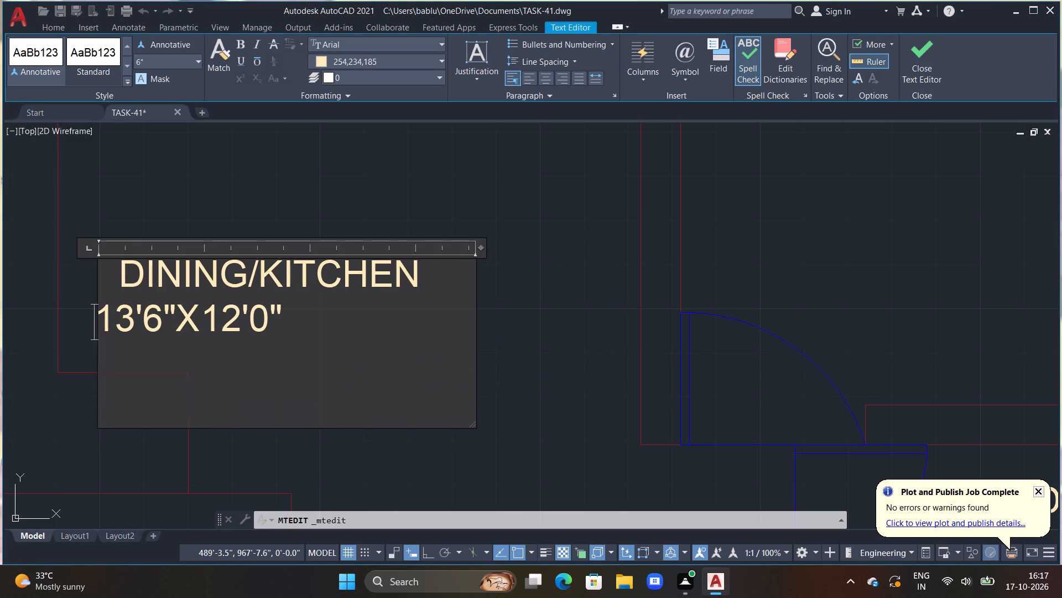
{"action": "key", "text": "space"}
{"action": "key", "text": "space"}
Replace the size line under DINING/KITCHEN with an indented 13'6"X8'6", widening the label's text frame.
{"action": "left_click", "coordinate": [136, 308]}
{"action": "left_click_drag", "start_coordinate": [314, 321], "coordinate": [292, 318]}
{"action": "left_click_drag", "start_coordinate": [292, 318], "coordinate": [92, 316]}
{"action": "key", "text": "BackSpace"}
{"action": "key", "text": "space"}
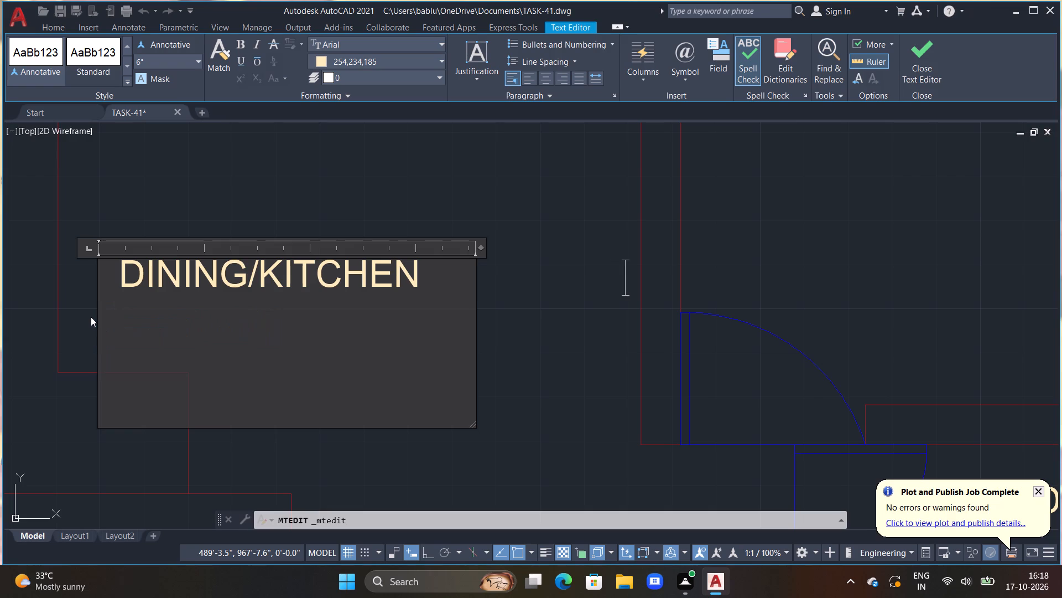
{"action": "key", "text": "space"}
{"action": "left_click_drag", "start_coordinate": [471, 424], "coordinate": [645, 439]}
{"action": "left_click", "coordinate": [440, 286]}
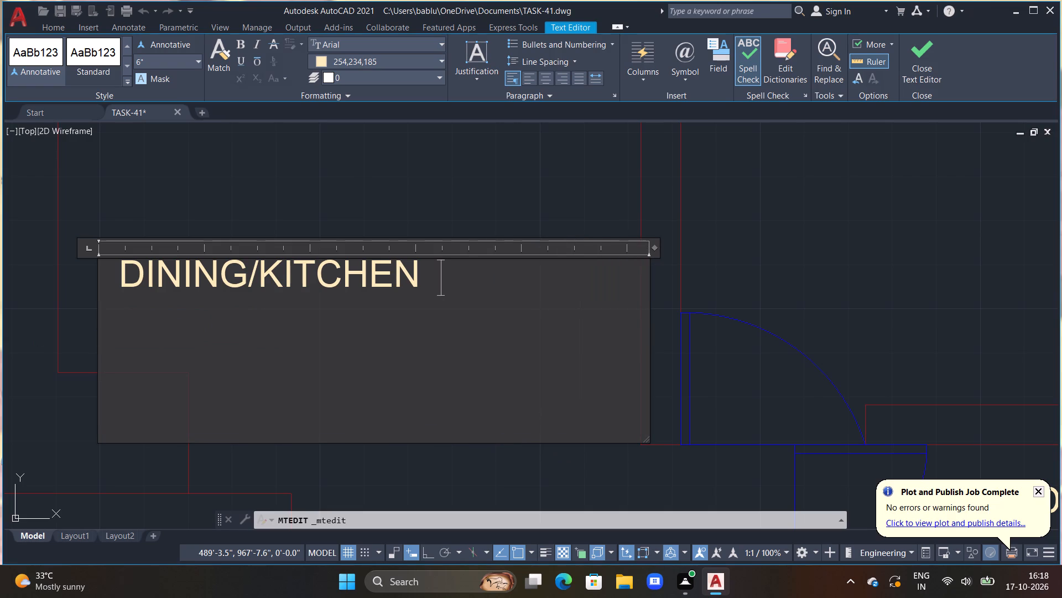
{"action": "key", "text": "Return"}
{"action": "key", "text": "space"}
{"action": "key", "text": "space"}
{"action": "key", "text": "space"}
{"action": "key", "text": "space"}
{"action": "key", "text": "space"}
{"action": "type", "text": "13'6\"X"}
{"action": "key", "text": "8"}
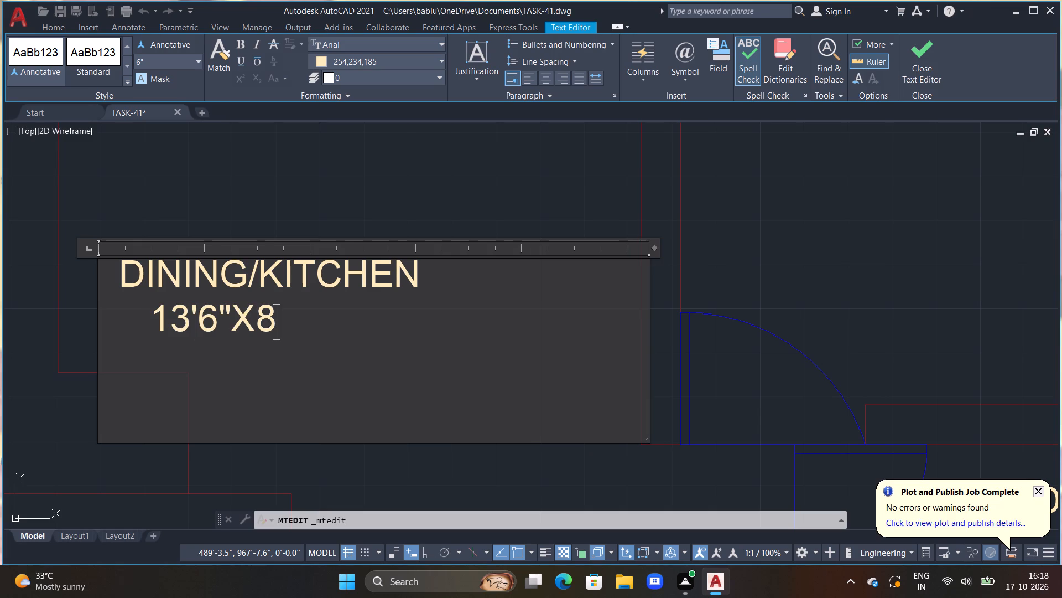
{"action": "type", "text": "'6\""}
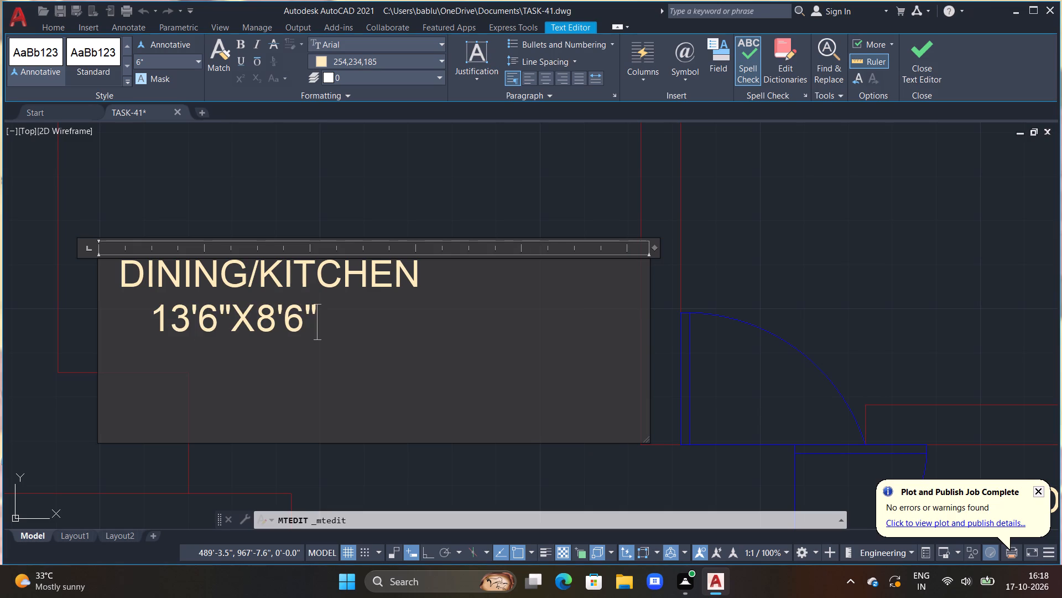
{"action": "left_click", "coordinate": [490, 197]}
Replace all the text of the DRAWING ROOM label in the small room above DINING/KITCHEN with "BALCONY".
{"action": "scroll", "coordinate": [492, 204], "scroll_direction": "down", "scroll_amount": 2}
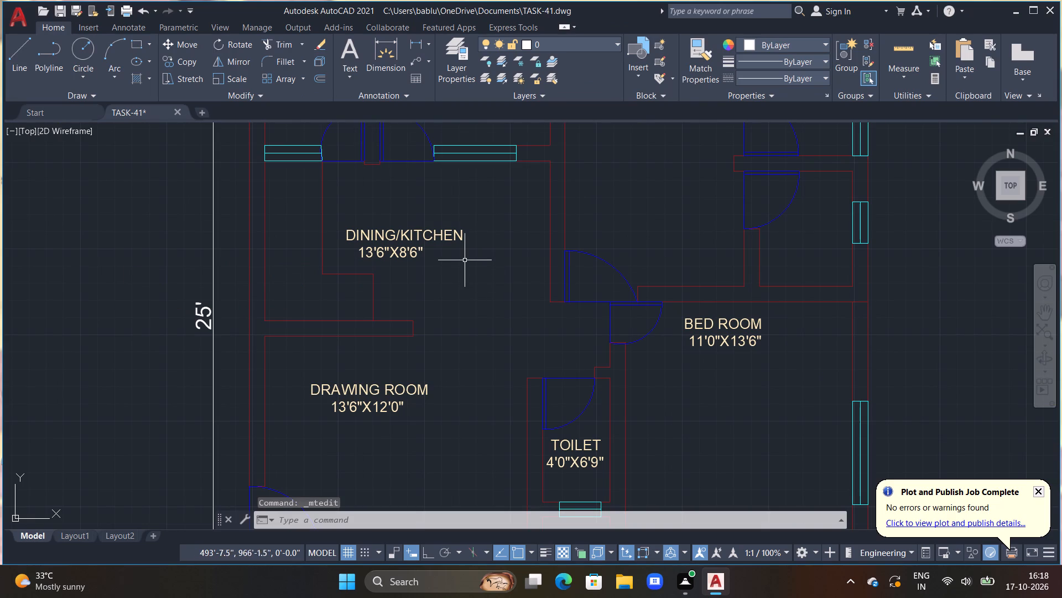
{"action": "scroll", "coordinate": [435, 265], "scroll_direction": "down", "scroll_amount": 3}
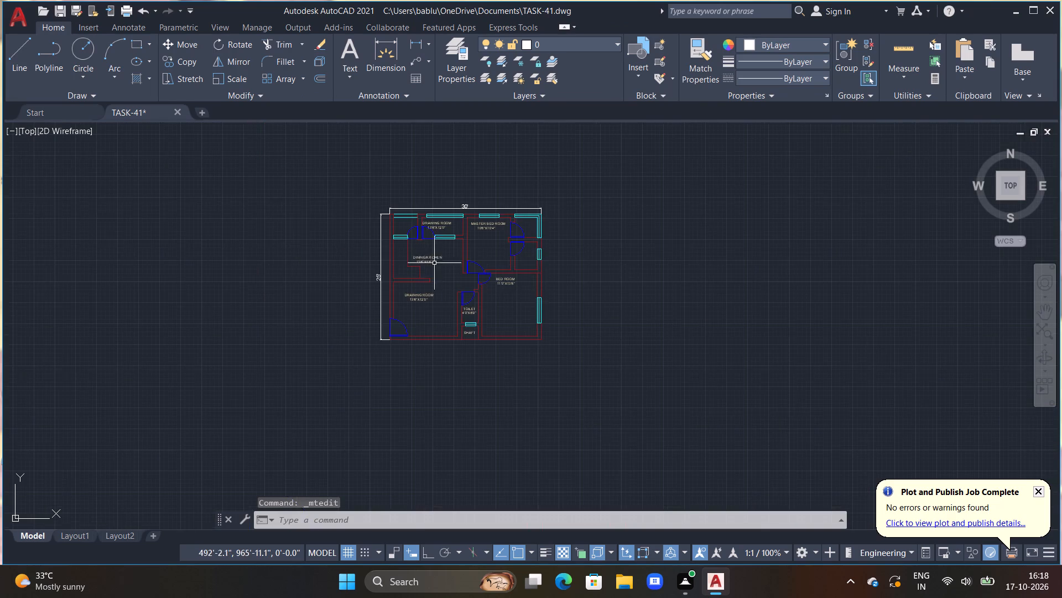
{"action": "scroll", "coordinate": [449, 225], "scroll_direction": "up", "scroll_amount": 3}
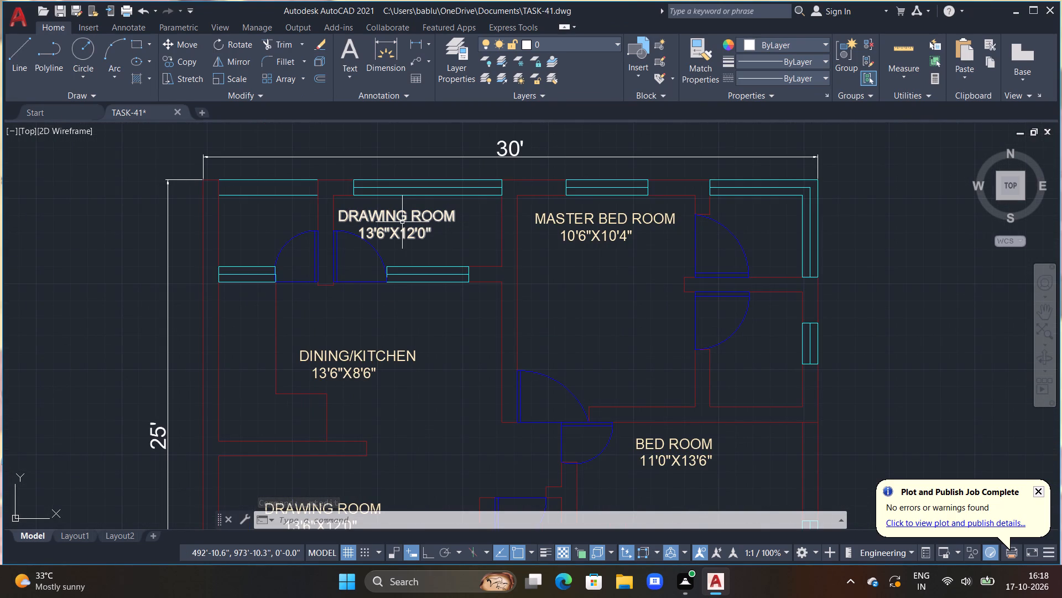
{"action": "double_click", "coordinate": [385, 215]}
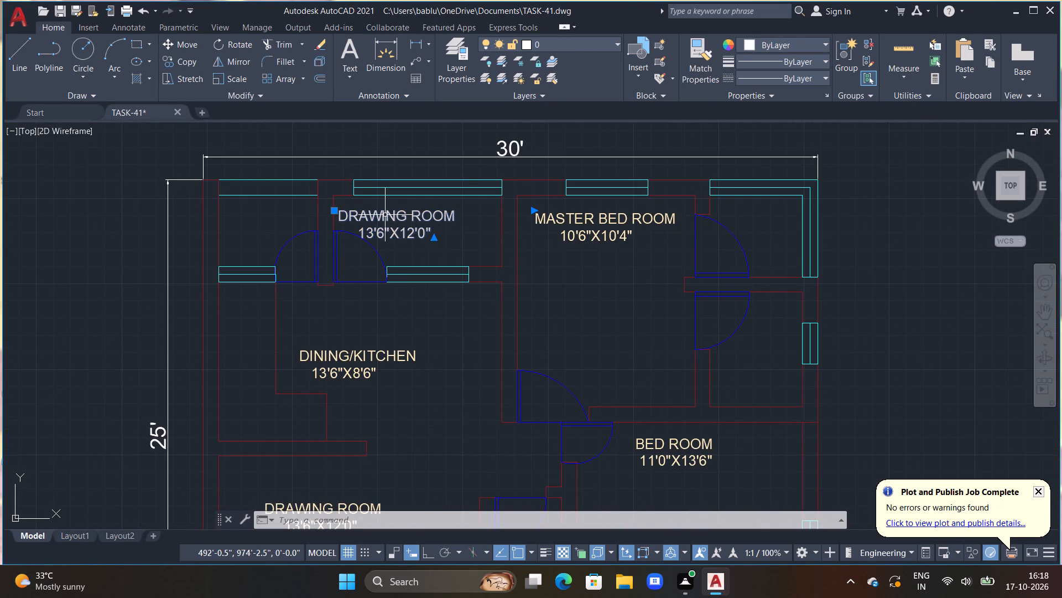
{"action": "scroll", "coordinate": [404, 220], "scroll_direction": "up", "scroll_amount": 2}
{"action": "left_click_drag", "start_coordinate": [518, 239], "coordinate": [245, 193]}
{"action": "key", "text": "BackSpace"}
{"action": "key", "text": "space"}
{"action": "type", "text": "BAK"}
{"action": "key", "text": "BackSpace"}
{"action": "type", "text": "LCONY"}
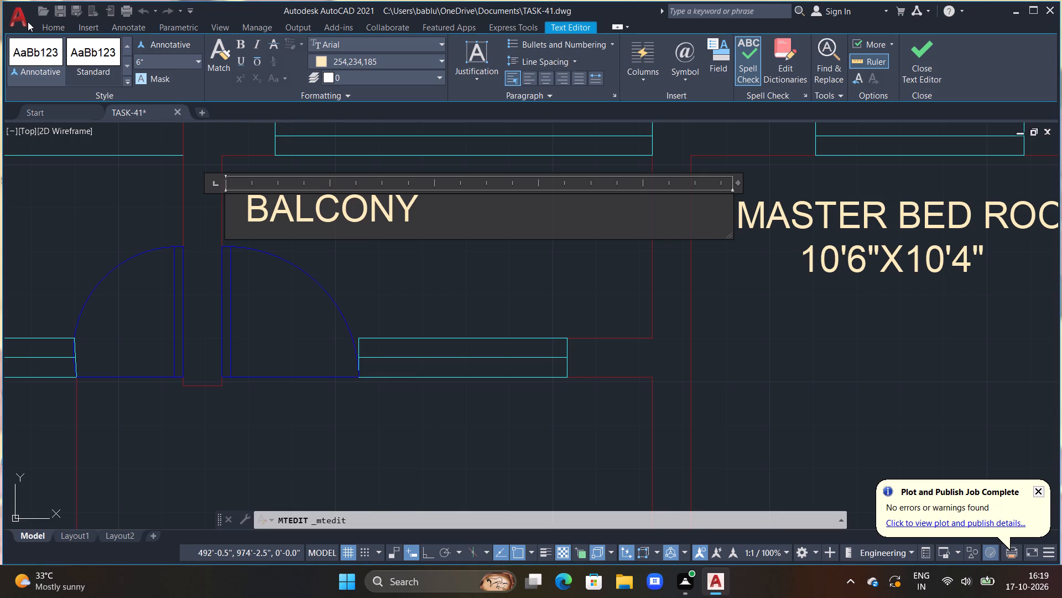
Add the size line 8'3"X3'6" under the BALCONY name and finish editing the label.
{"action": "key", "text": "Return"}
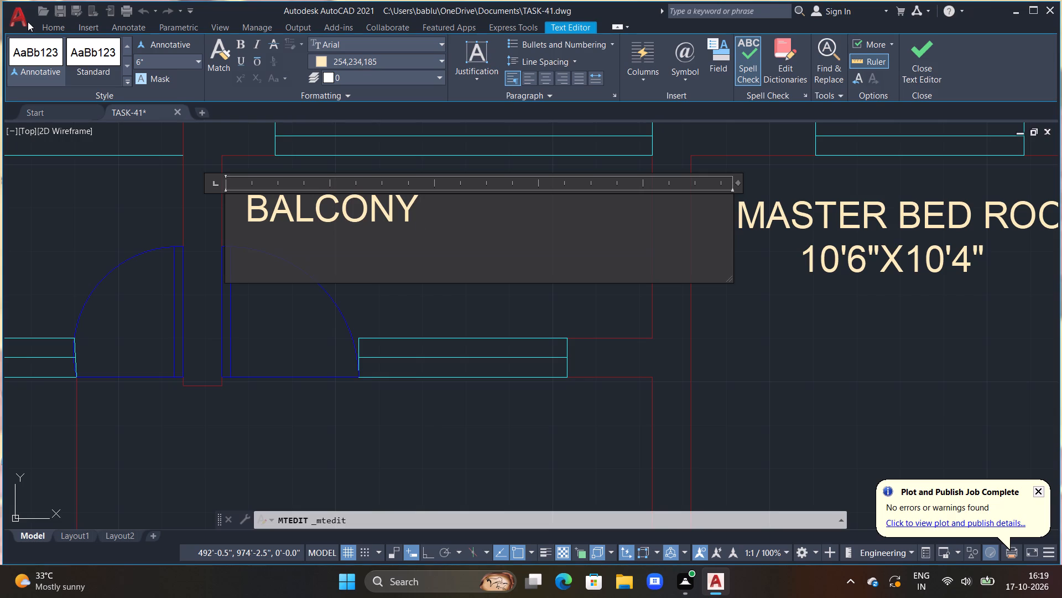
{"action": "key", "text": "space"}
{"action": "key", "text": "space"}
{"action": "key", "text": "space"}
{"action": "key", "text": "BackSpace"}
{"action": "type", "text": "8'"}
{"action": "key", "text": "3"}
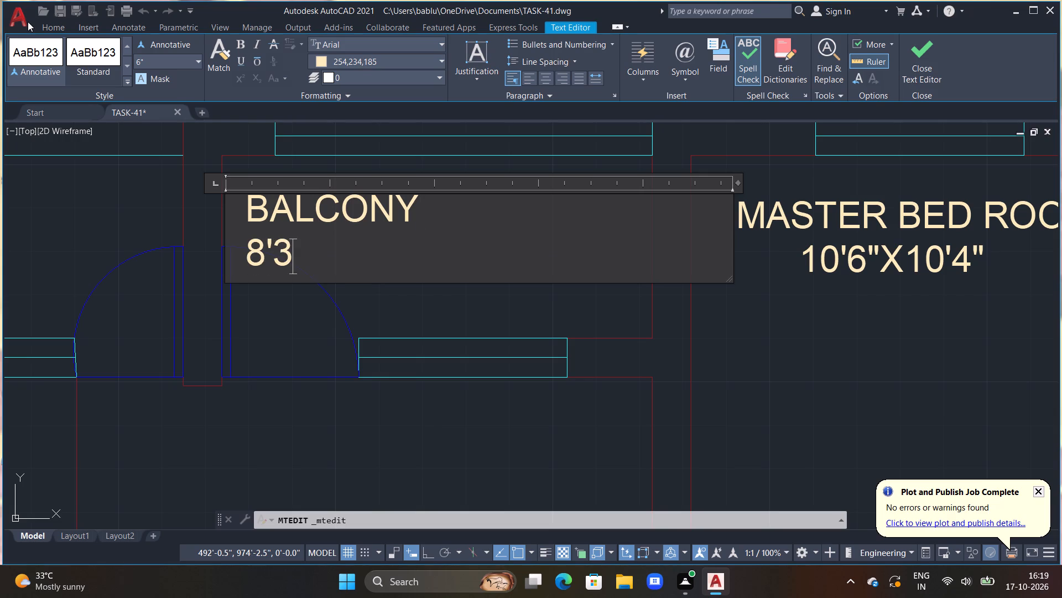
{"action": "type", "text": "\"X"}
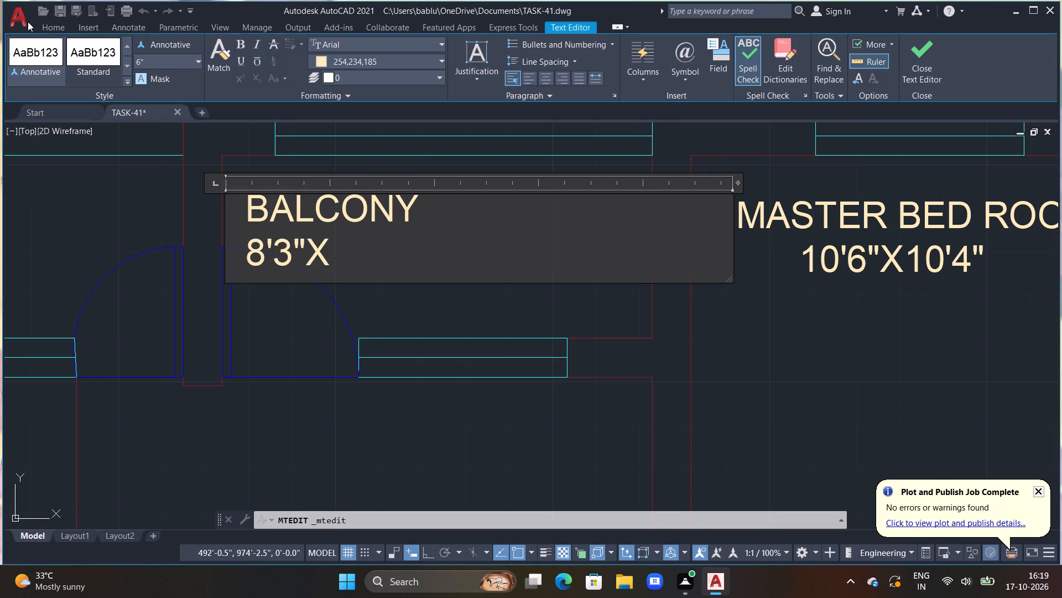
{"action": "type", "text": "3'6\""}
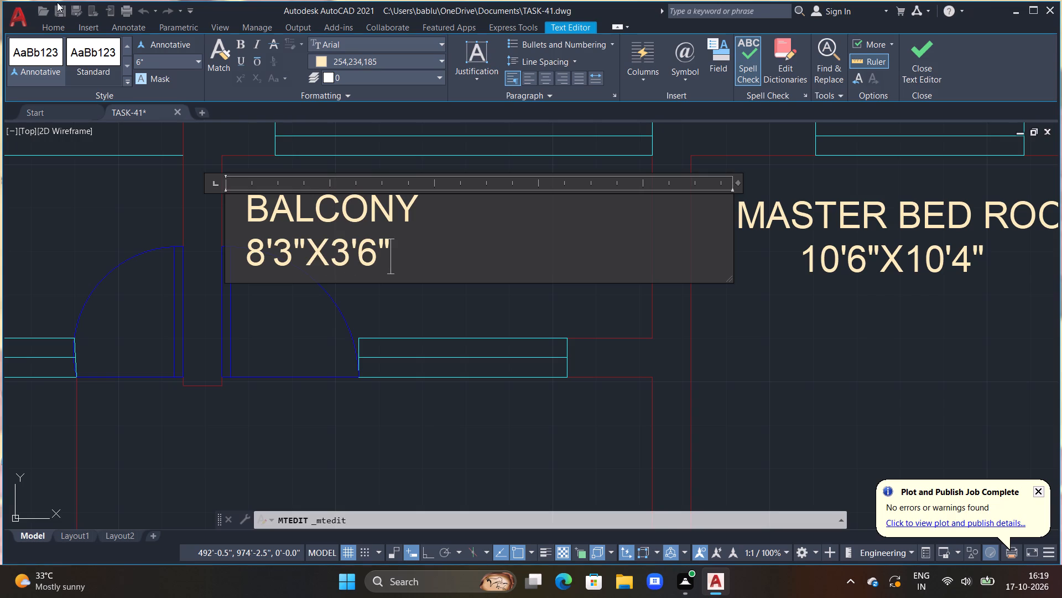
{"action": "left_click", "coordinate": [65, 209]}
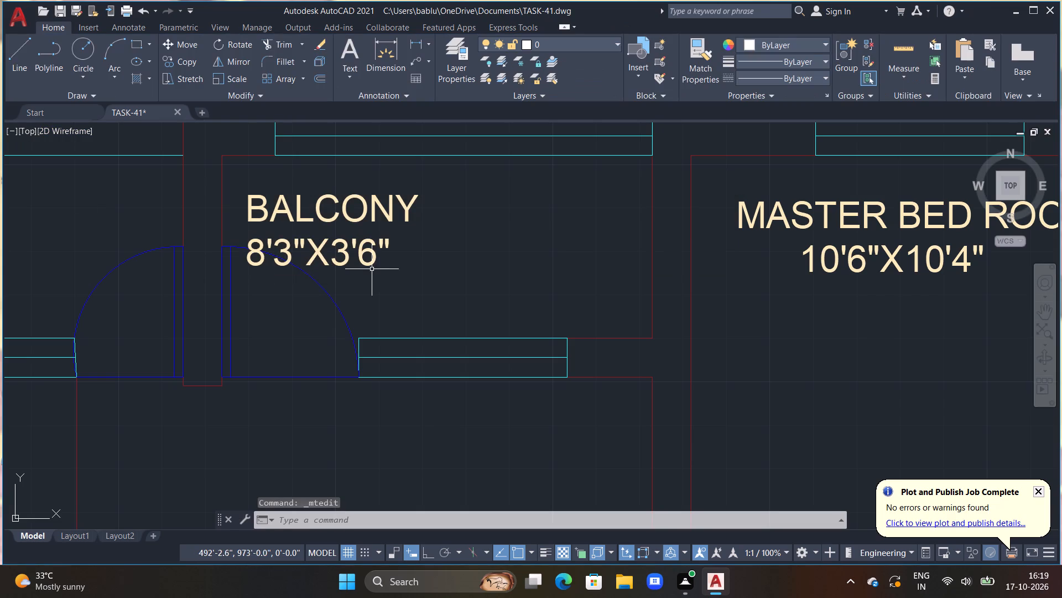
Move the BALCONY label about 2'4" to the right within its room, clear of the door swing.
{"action": "left_click", "coordinate": [373, 245]}
{"action": "type", "text": "M"}
{"action": "key", "text": "space"}
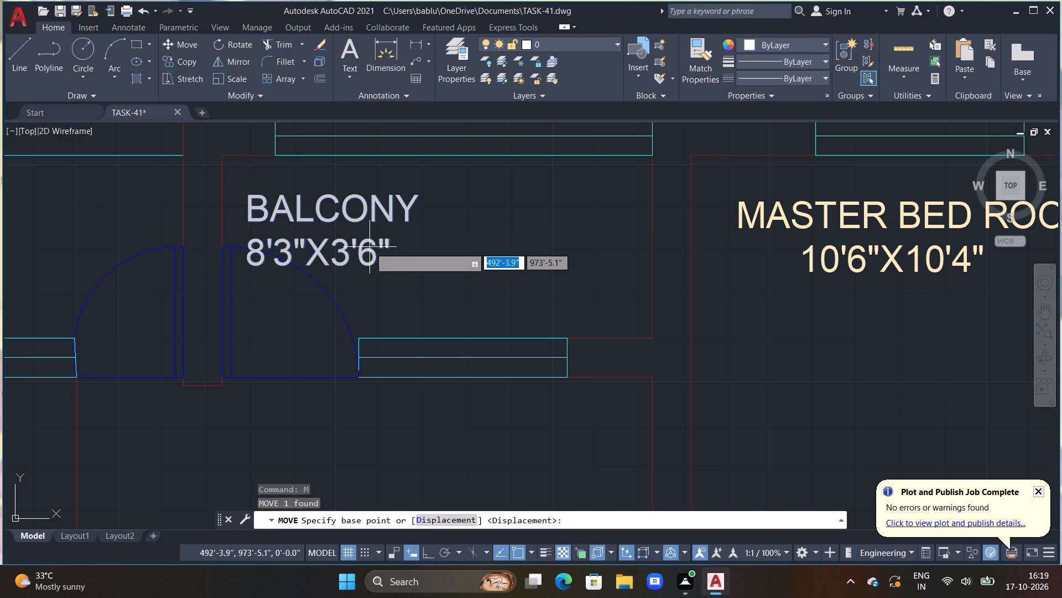
{"action": "left_click", "coordinate": [369, 247]}
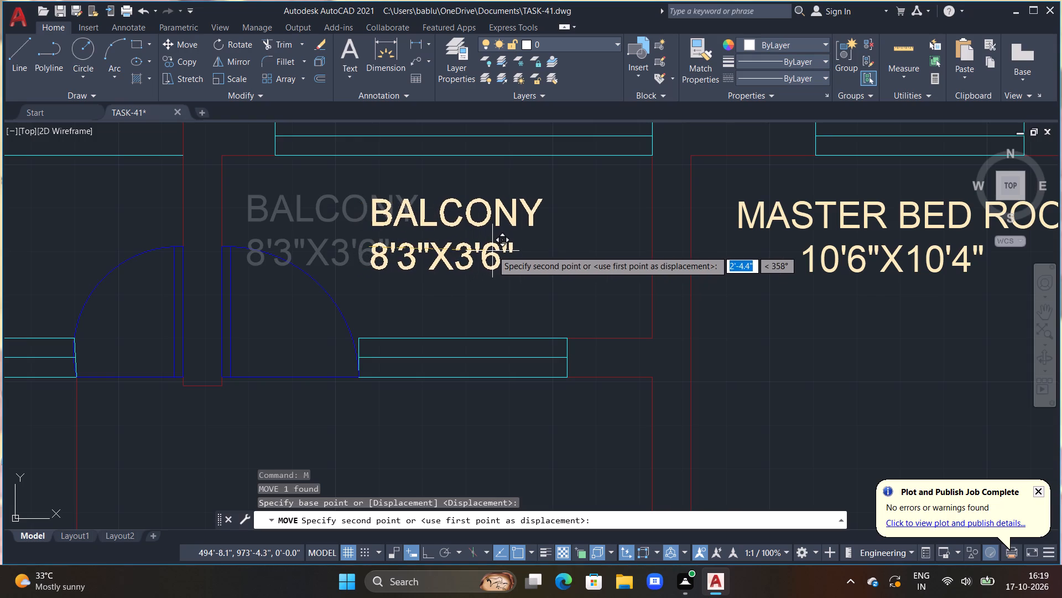
{"action": "left_click", "coordinate": [492, 250]}
Copy the BALCONY label about 16'9" to the right, into the corner space beside MASTER BED ROOM.
{"action": "scroll", "coordinate": [492, 252], "scroll_direction": "down", "scroll_amount": 3}
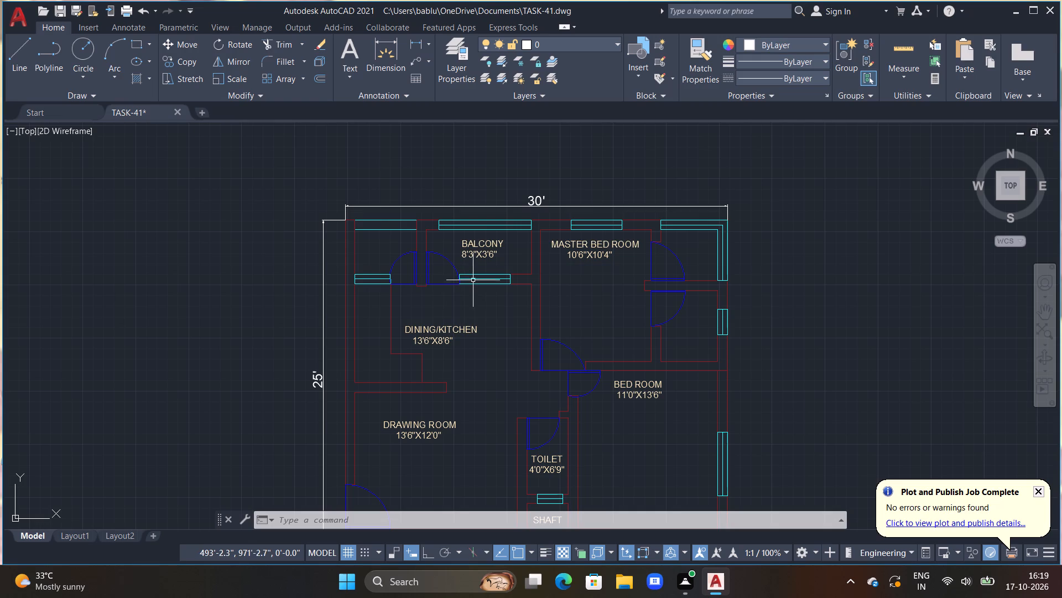
{"action": "left_click", "coordinate": [488, 249]}
{"action": "type", "text": "CO M"}
{"action": "key", "text": "space"}
{"action": "left_click", "coordinate": [488, 249]}
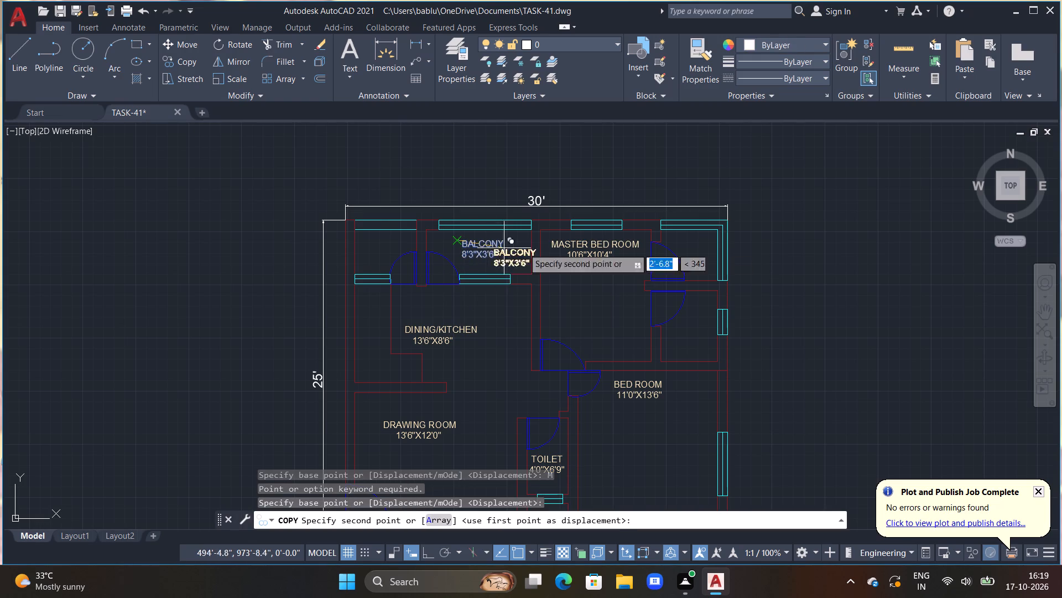
{"action": "scroll", "coordinate": [680, 250], "scroll_direction": "up", "scroll_amount": 3}
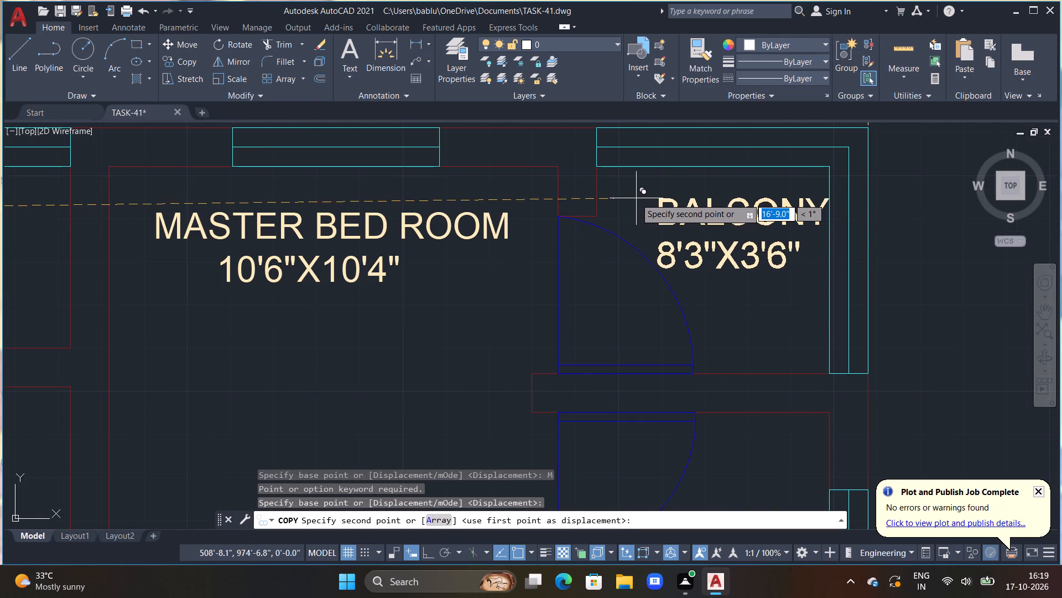
{"action": "left_click", "coordinate": [633, 188]}
{"action": "key", "text": "Escape"}
Change the size line of the copied BALCONY label beside MASTER BED ROOM to 4'6"X4'0".
{"action": "double_click", "coordinate": [649, 238]}
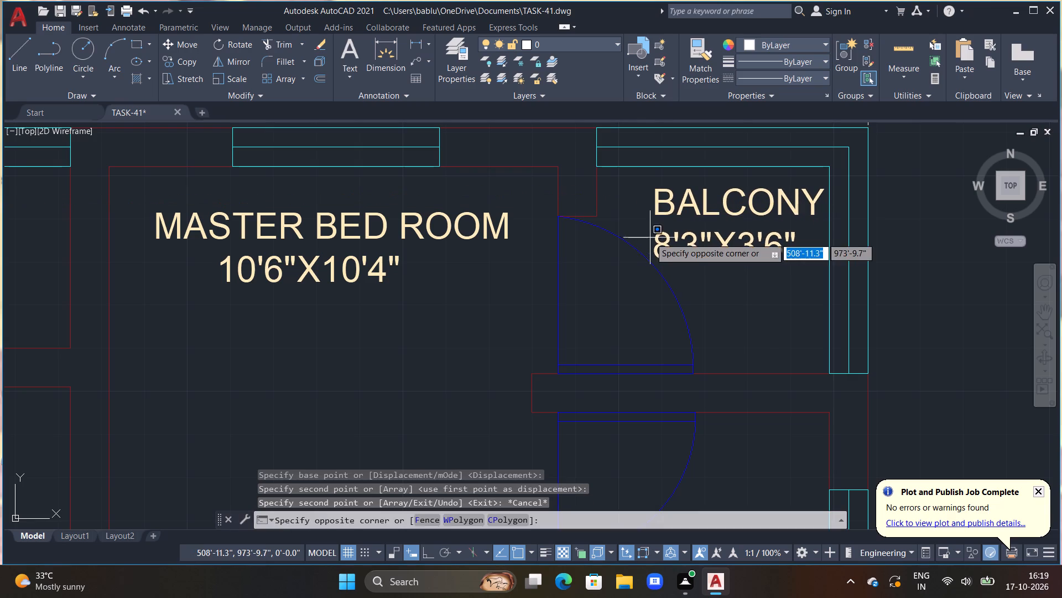
{"action": "key", "text": "Escape"}
{"action": "double_click", "coordinate": [665, 242]}
{"action": "scroll", "coordinate": [684, 252], "scroll_direction": "up", "scroll_amount": 1}
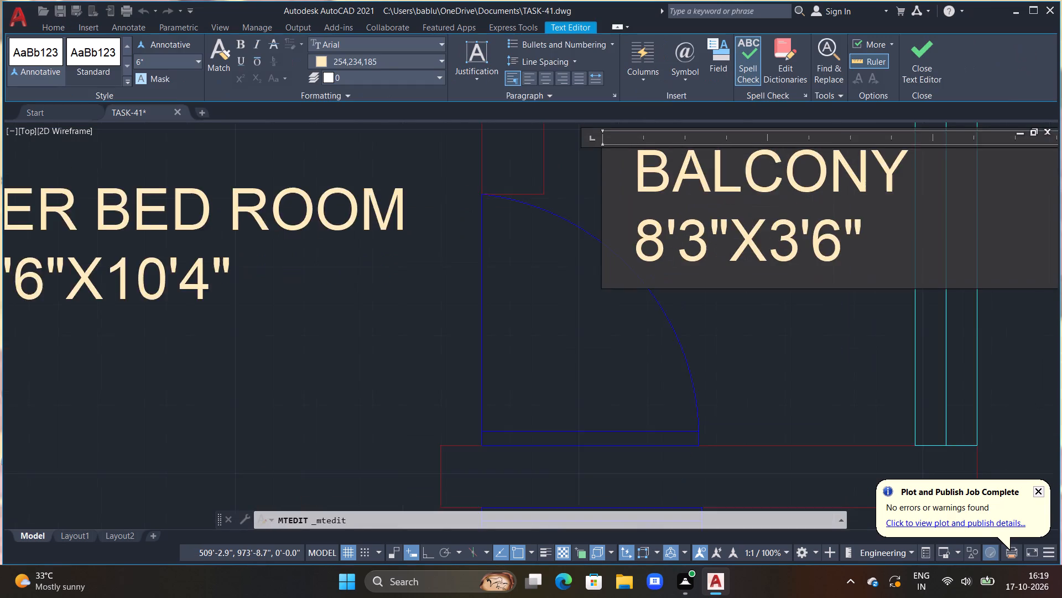
{"action": "scroll", "coordinate": [684, 252], "scroll_direction": "up", "scroll_amount": 1}
{"action": "left_click_drag", "start_coordinate": [1061, 225], "coordinate": [1046, 231]}
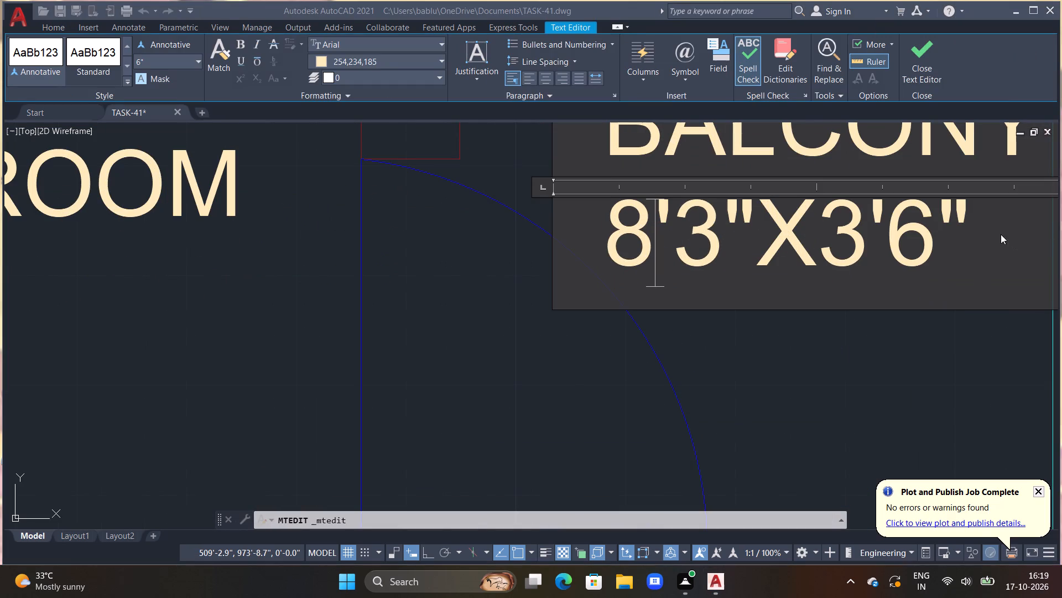
{"action": "left_click_drag", "start_coordinate": [997, 219], "coordinate": [957, 220]}
{"action": "left_click_drag", "start_coordinate": [966, 214], "coordinate": [612, 241]}
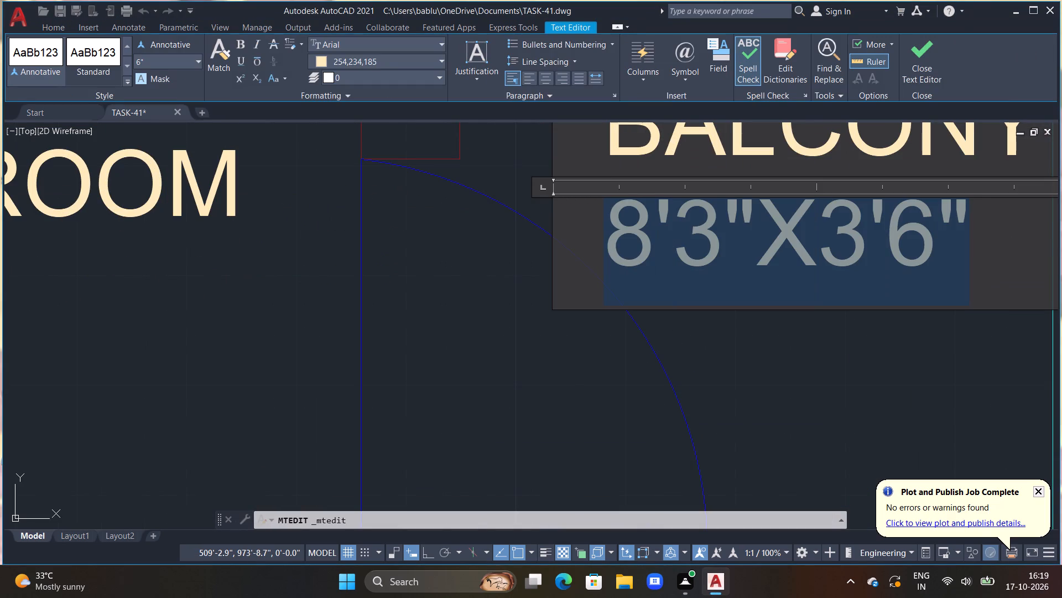
{"action": "key", "text": "BackSpace"}
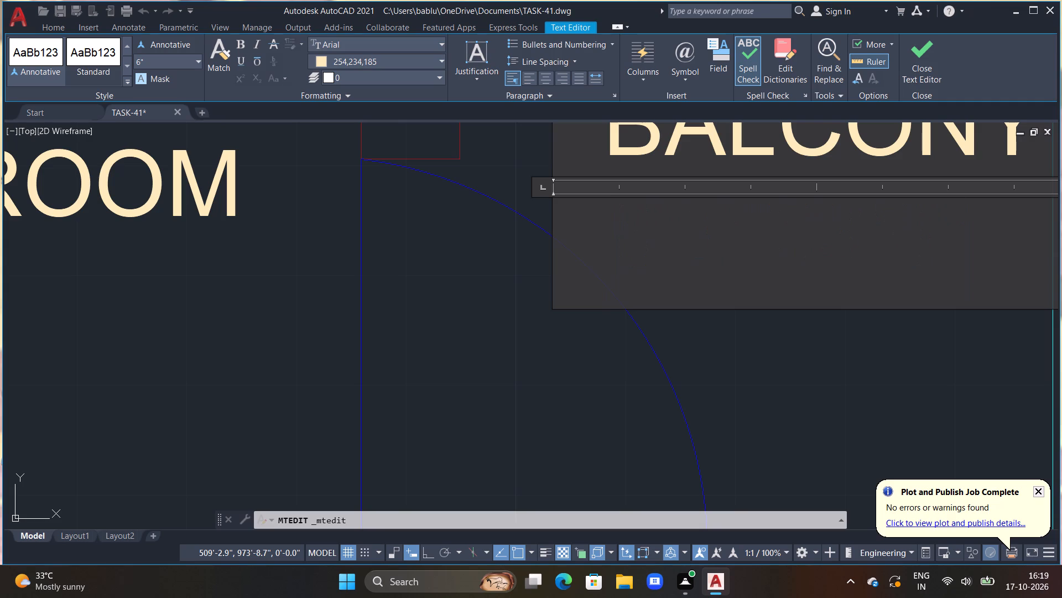
{"action": "type", "text": "4'"}
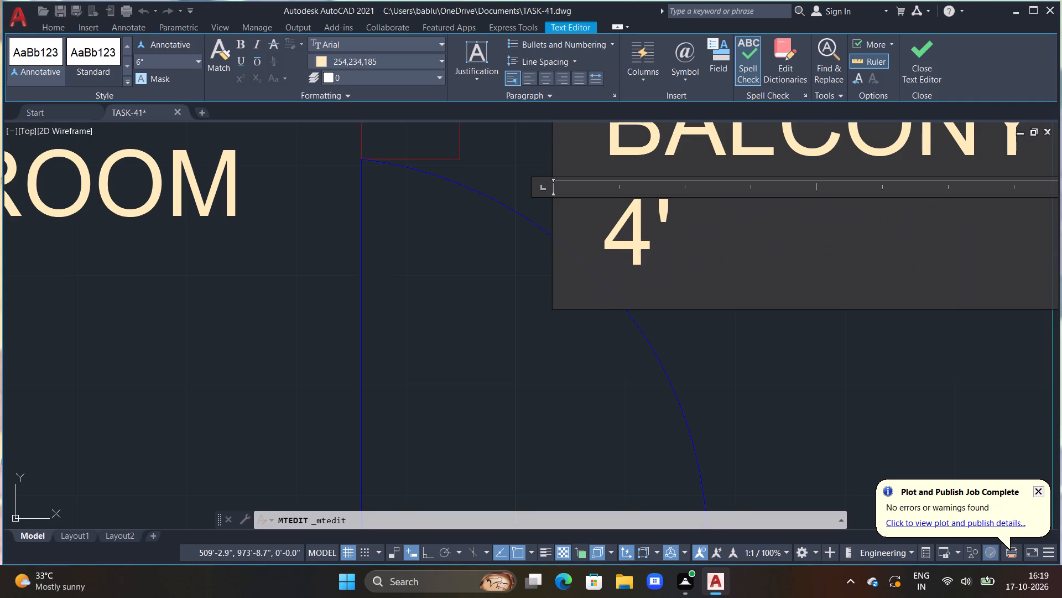
{"action": "type", "text": "6\""}
{"action": "key", "text": "x"}
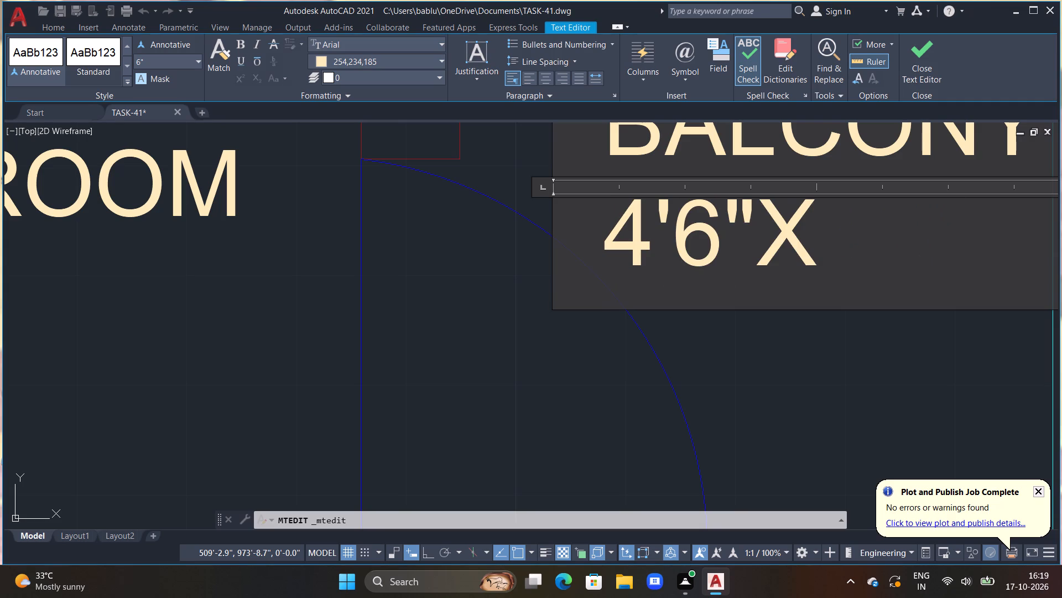
{"action": "type", "text": "4'0\""}
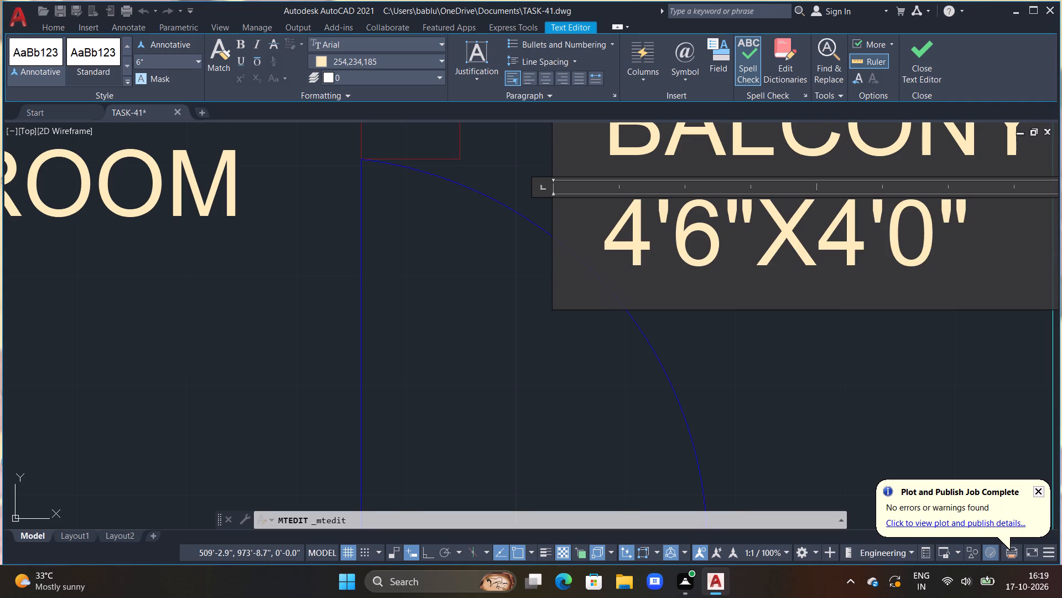
{"action": "left_click", "coordinate": [563, 339]}
Examine the whole floor plan to check its room labels.
{"action": "scroll", "coordinate": [814, 326], "scroll_direction": "down", "scroll_amount": 2}
{"action": "middle_click_drag", "start_coordinate": [827, 341], "coordinate": [845, 281]}
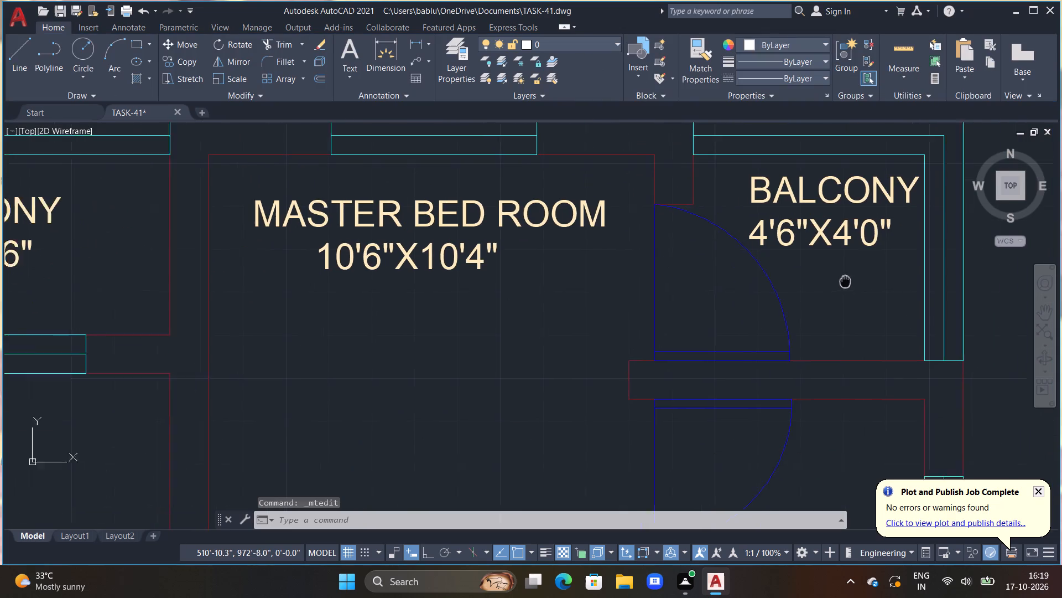
{"action": "middle_click_drag", "start_coordinate": [845, 281], "coordinate": [852, 264]}
{"action": "scroll", "coordinate": [847, 272], "scroll_direction": "down", "scroll_amount": 1}
{"action": "scroll", "coordinate": [692, 355], "scroll_direction": "down", "scroll_amount": 2}
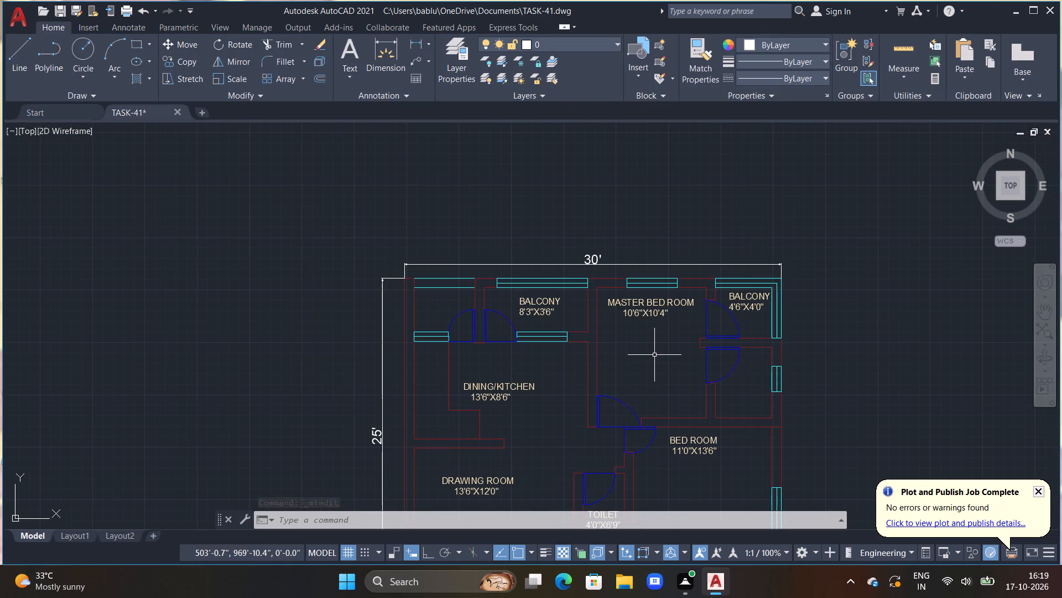
{"action": "scroll", "coordinate": [663, 396], "scroll_direction": "down", "scroll_amount": 1}
{"action": "middle_click_drag", "start_coordinate": [667, 425], "coordinate": [640, 364]}
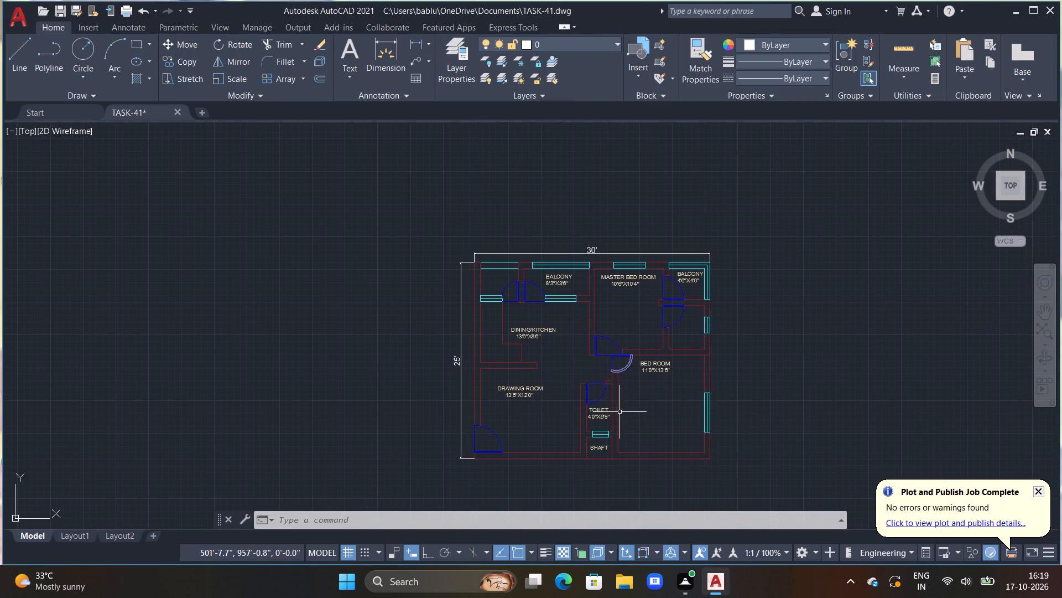
Copy the TOILET label about 16'9" diagonally up and to the right, into the small room below the 4'6"X4'0" BALCONY.
{"action": "scroll", "coordinate": [598, 413], "scroll_direction": "up", "scroll_amount": 2}
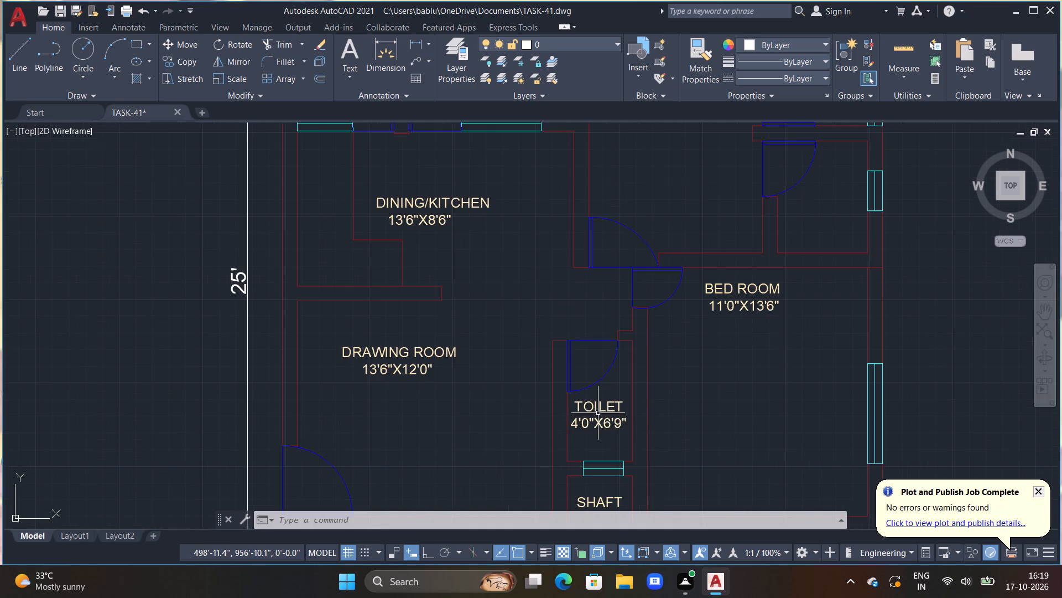
{"action": "left_click", "coordinate": [598, 400]}
{"action": "type", "text": "CO M"}
{"action": "key", "text": "space"}
{"action": "left_click_drag", "start_coordinate": [597, 401], "coordinate": [606, 388]}
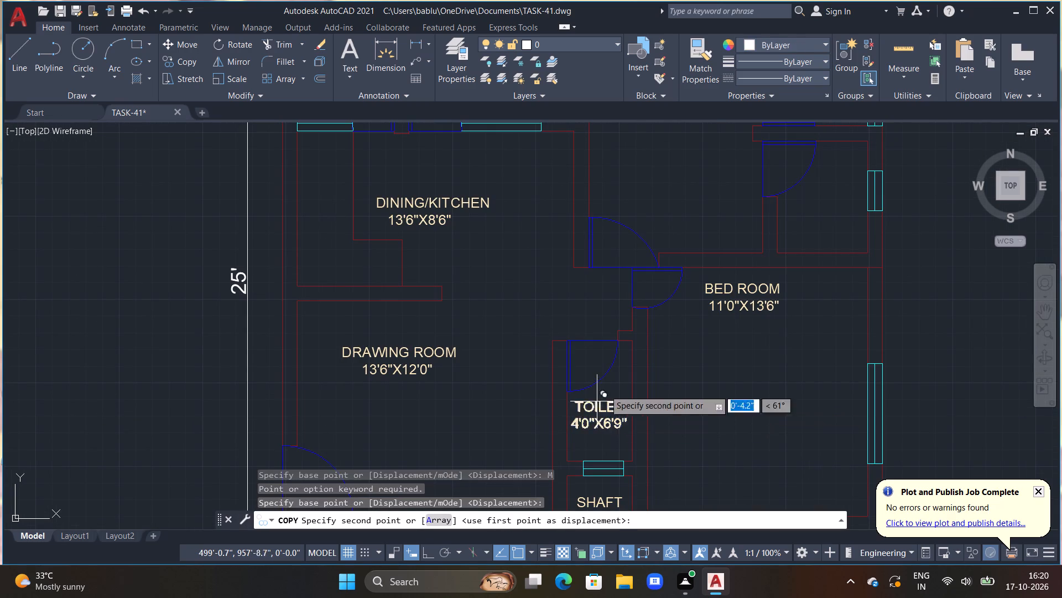
{"action": "left_click_drag", "start_coordinate": [606, 388], "coordinate": [649, 351]}
{"action": "middle_click_drag", "start_coordinate": [737, 280], "coordinate": [482, 312]}
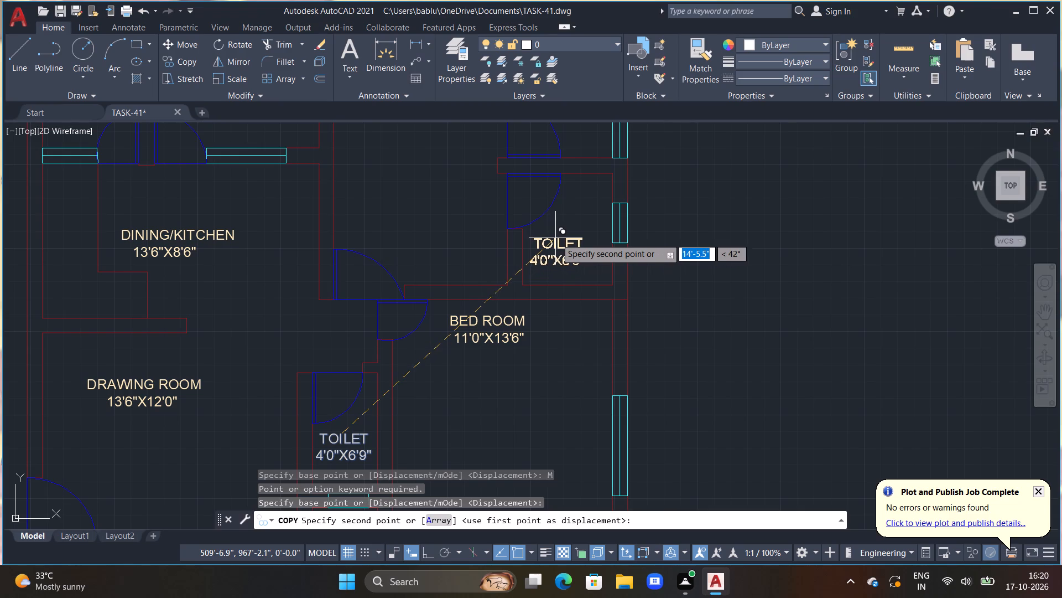
{"action": "scroll", "coordinate": [579, 198], "scroll_direction": "up", "scroll_amount": 3}
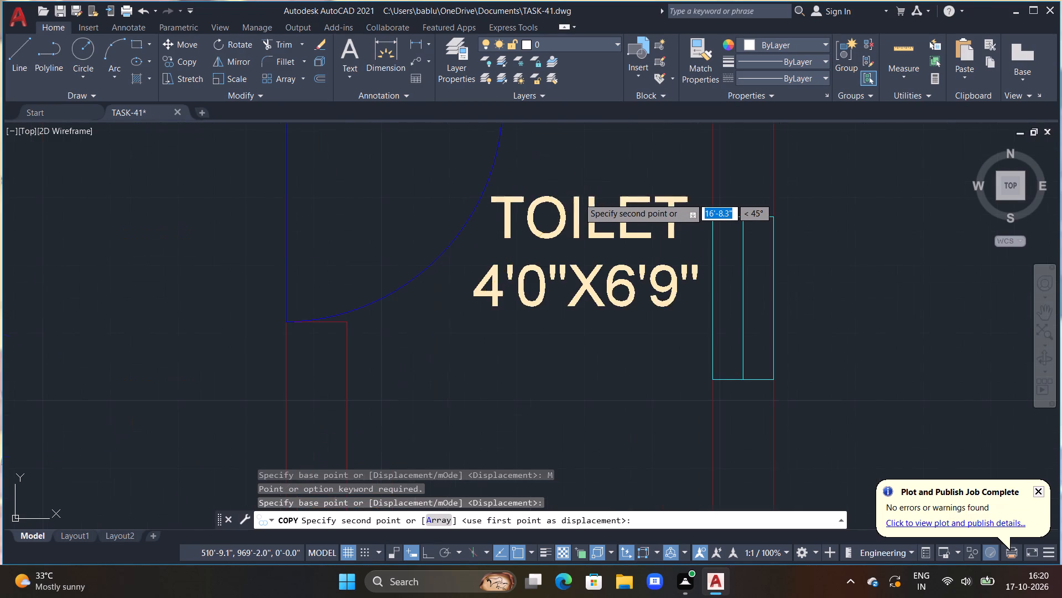
{"action": "left_click", "coordinate": [575, 182]}
{"action": "scroll", "coordinate": [554, 224], "scroll_direction": "down", "scroll_amount": 1}
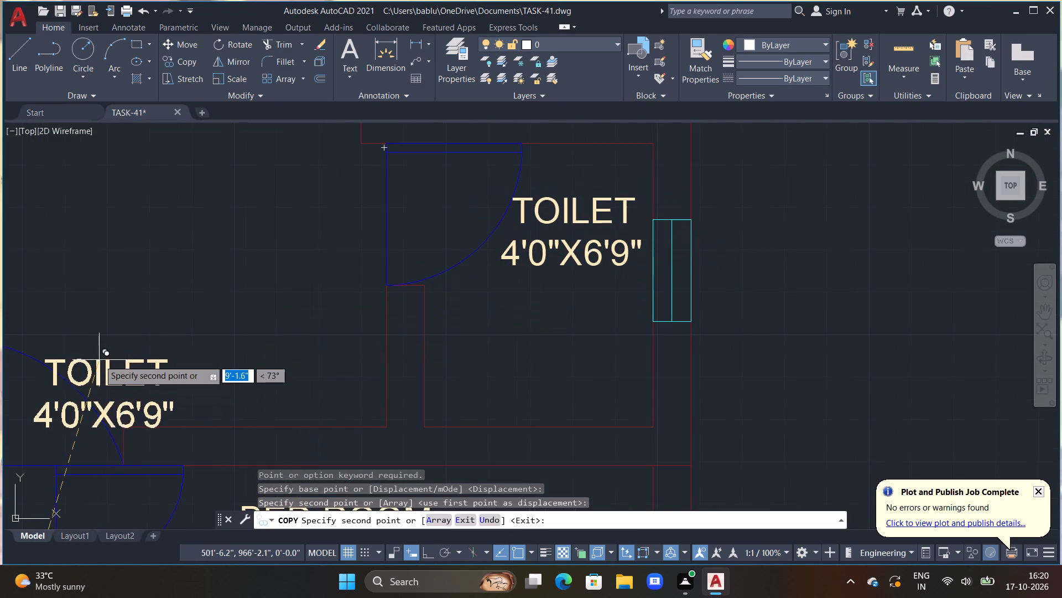
{"action": "key", "text": "Escape"}
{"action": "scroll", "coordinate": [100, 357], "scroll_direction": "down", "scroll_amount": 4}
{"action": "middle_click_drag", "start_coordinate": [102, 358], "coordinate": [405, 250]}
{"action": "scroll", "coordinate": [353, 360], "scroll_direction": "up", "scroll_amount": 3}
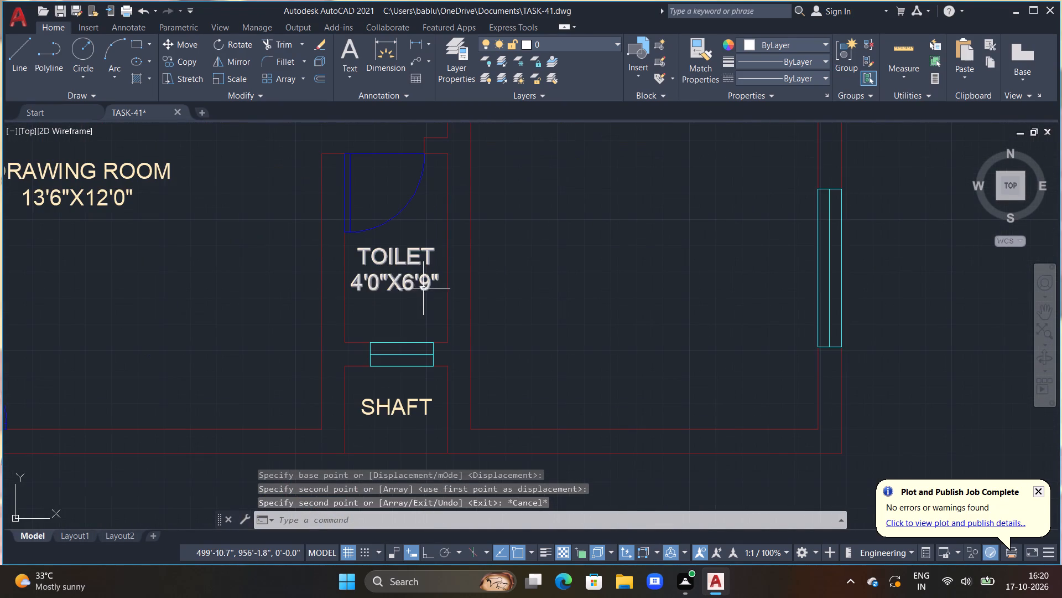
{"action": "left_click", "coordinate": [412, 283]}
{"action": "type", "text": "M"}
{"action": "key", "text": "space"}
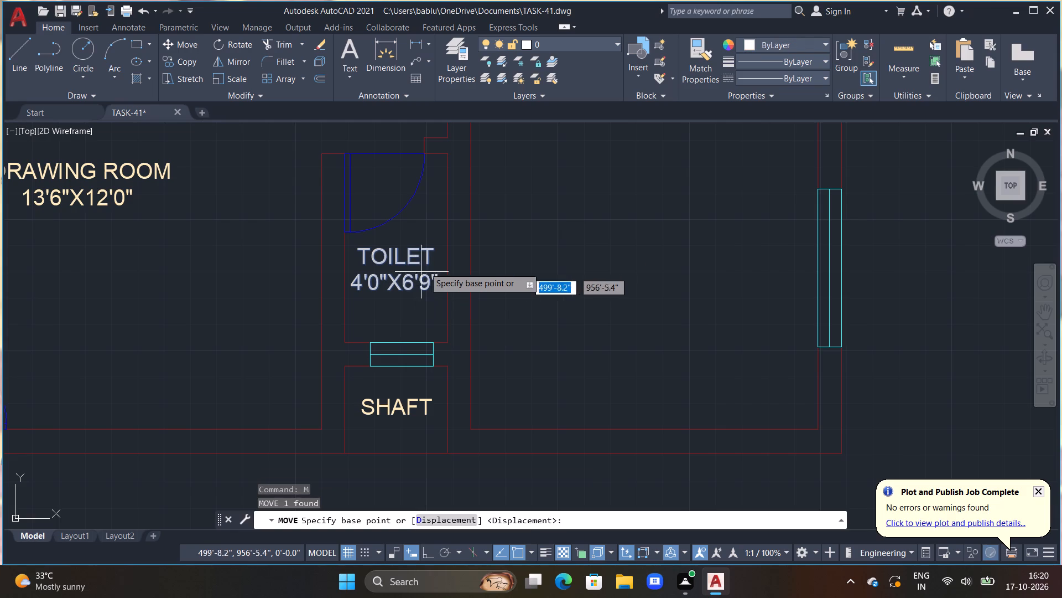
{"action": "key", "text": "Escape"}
Move the TOILET label above SHAFT up by about 1' within its room.
{"action": "scroll", "coordinate": [449, 249], "scroll_direction": "down", "scroll_amount": 1}
{"action": "scroll", "coordinate": [449, 249], "scroll_direction": "up", "scroll_amount": 1}
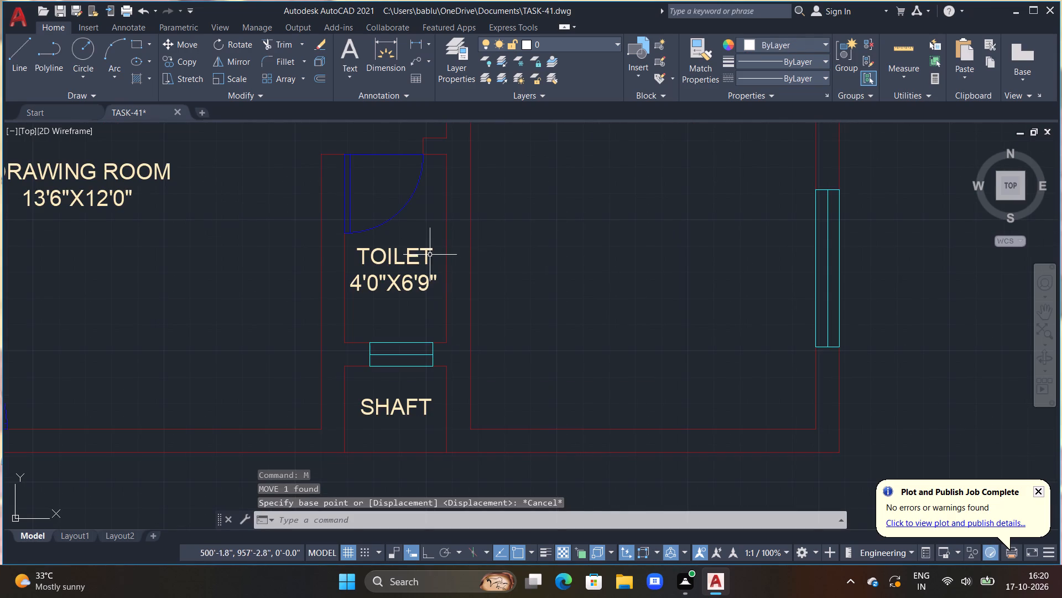
{"action": "left_click", "coordinate": [410, 255]}
{"action": "type", "text": "M"}
{"action": "key", "text": "space"}
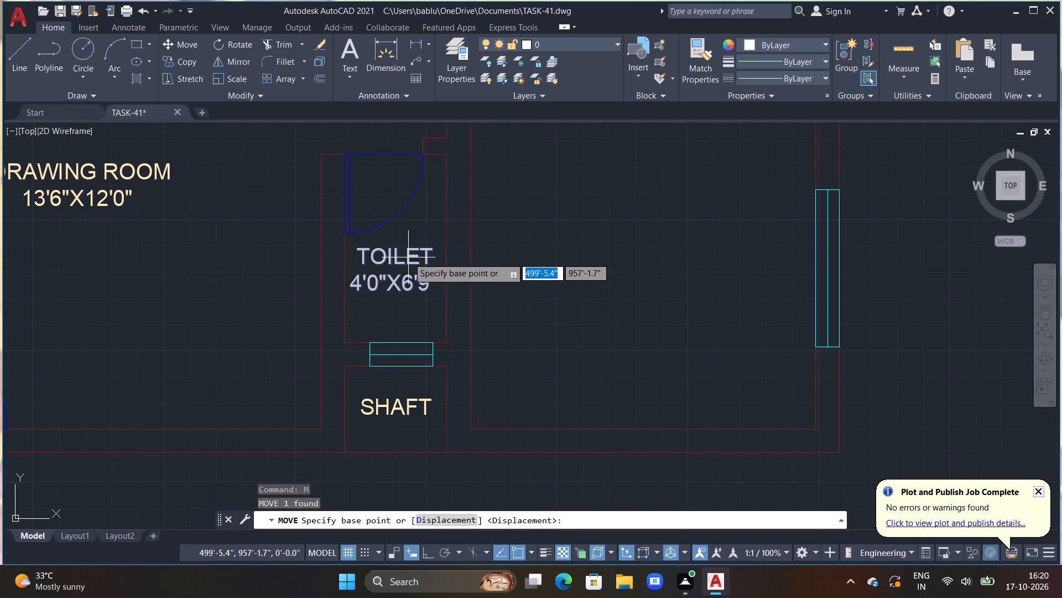
{"action": "left_click", "coordinate": [408, 257]}
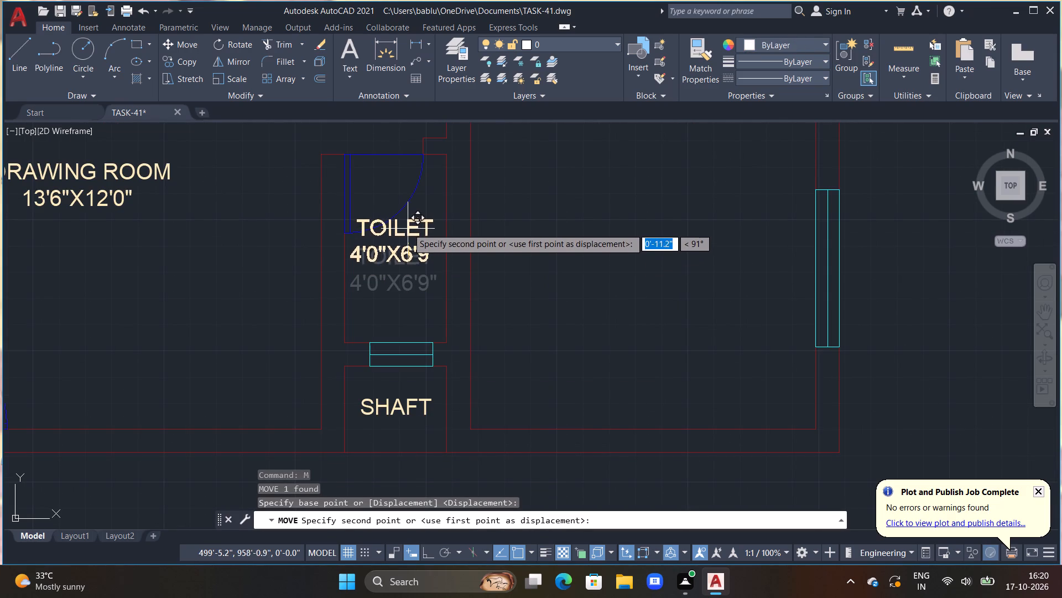
{"action": "left_click", "coordinate": [408, 225]}
{"action": "key", "text": "Escape"}
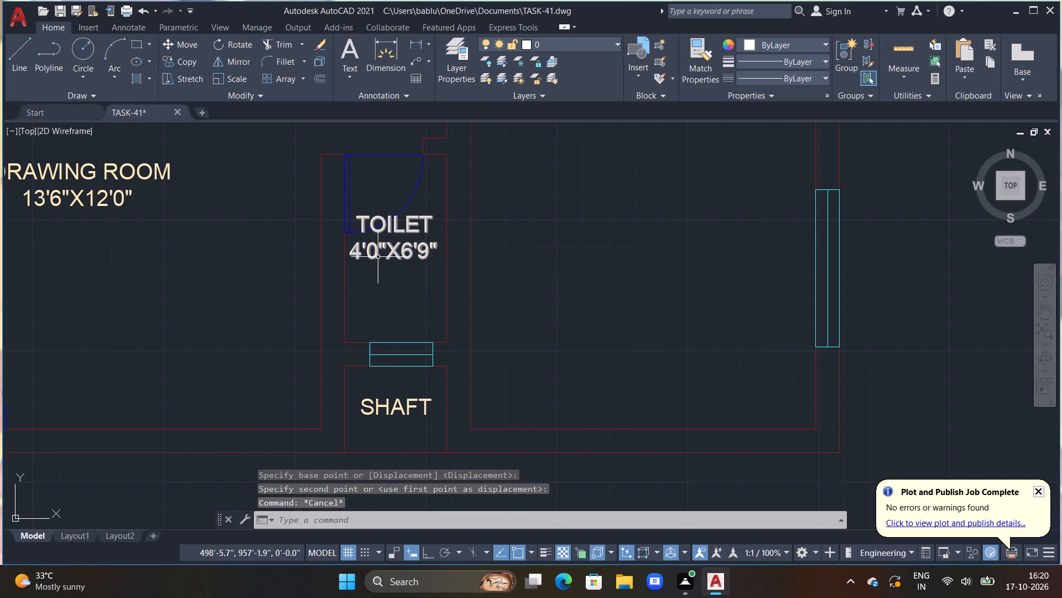
{"action": "key", "text": "Escape"}
Move the DRAWING ROOM label about 1'3" to the left and 1'2" up within its room.
{"action": "scroll", "coordinate": [378, 265], "scroll_direction": "down", "scroll_amount": 2}
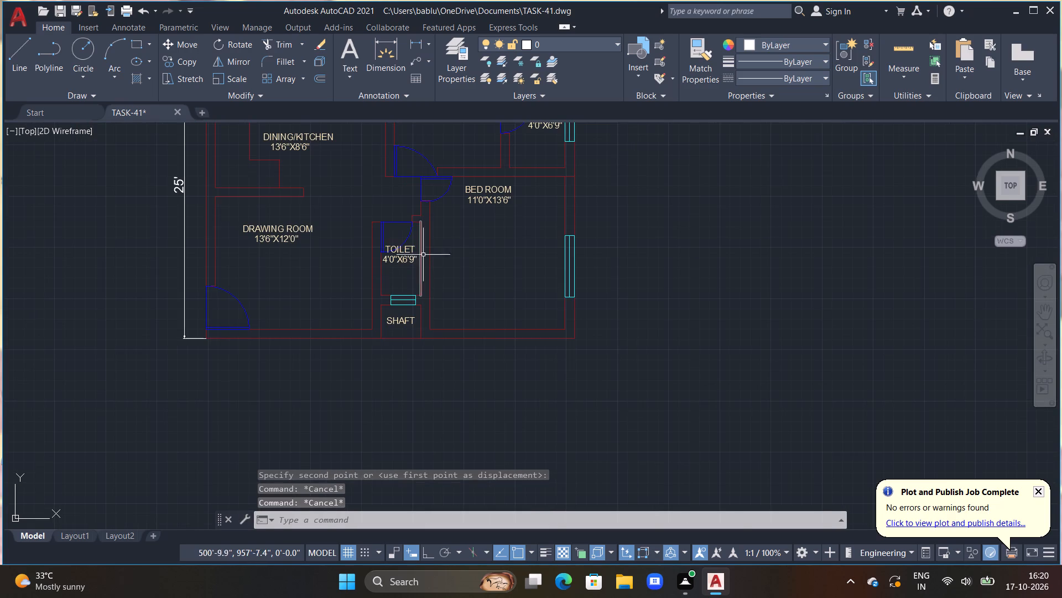
{"action": "middle_click_drag", "start_coordinate": [306, 239], "coordinate": [323, 283]}
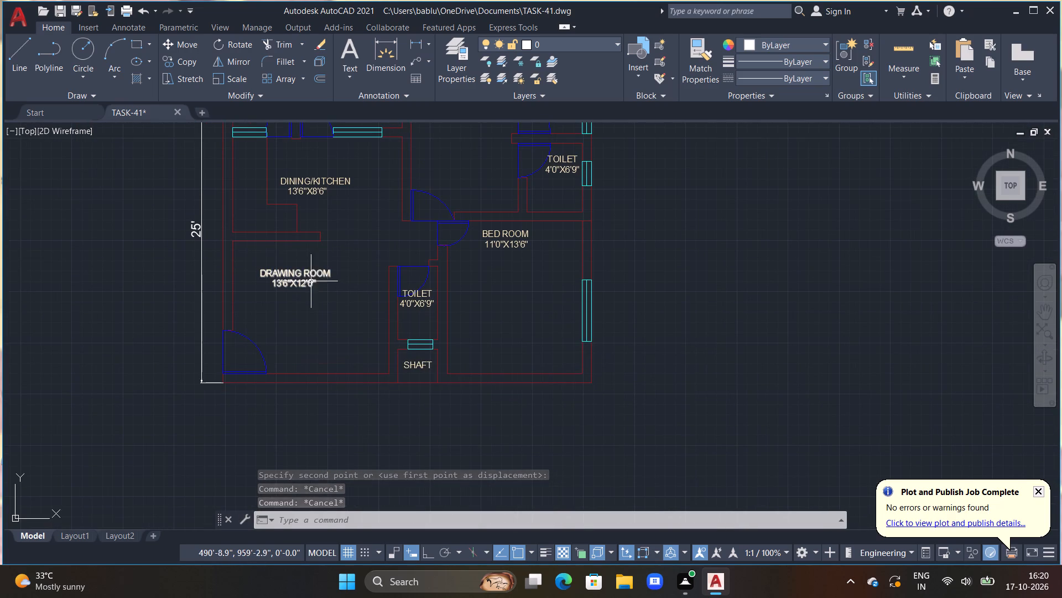
{"action": "left_click", "coordinate": [284, 270]}
{"action": "type", "text": "M"}
{"action": "key", "text": "space"}
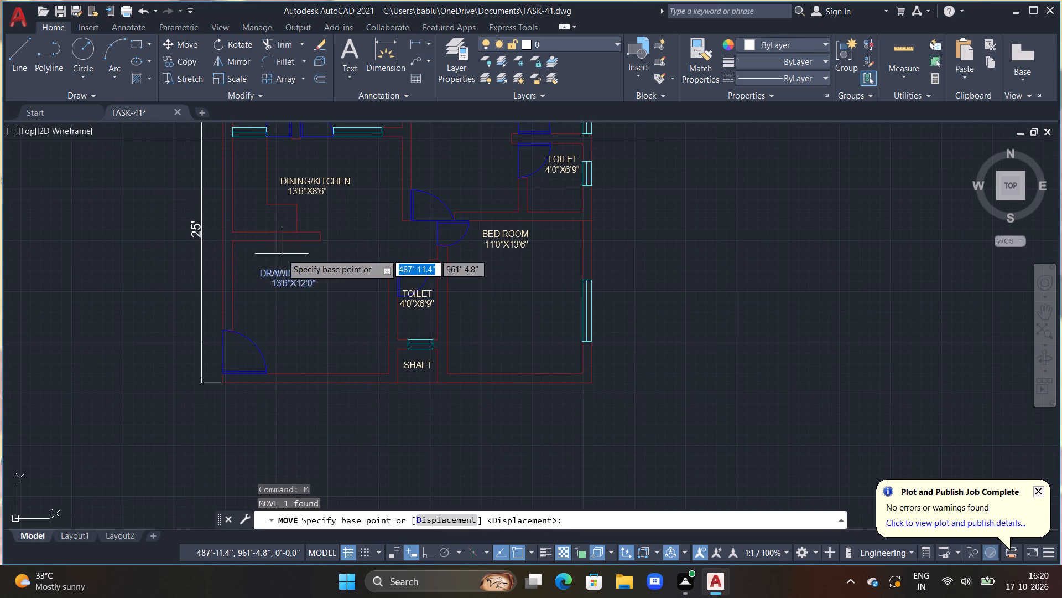
{"action": "left_click", "coordinate": [274, 264]}
{"action": "left_click", "coordinate": [258, 249]}
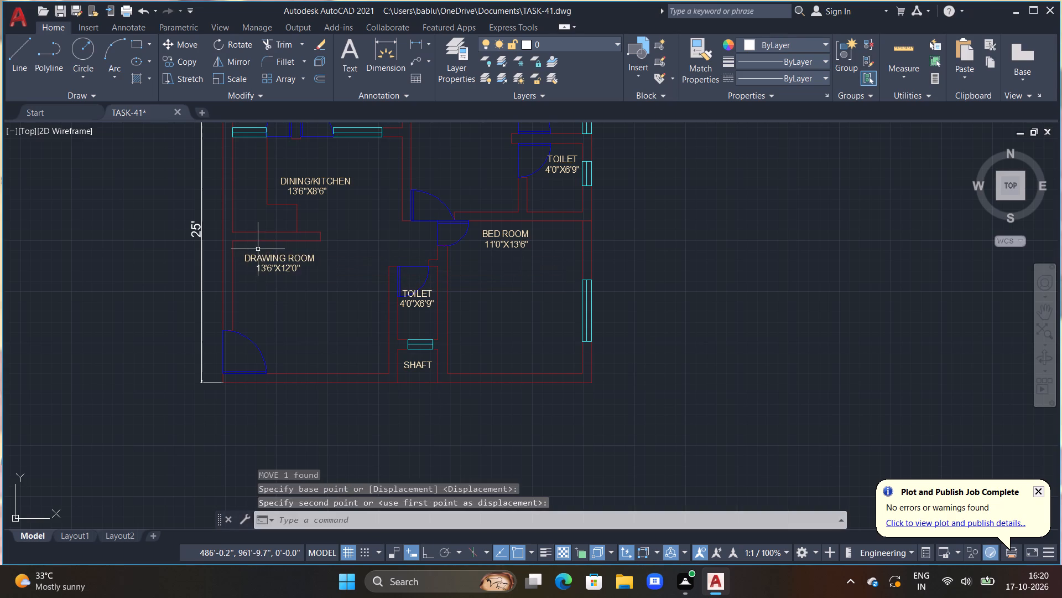
Rotate the DINING/KITCHEN label 90 degrees counterclockwise so it reads vertically.
{"action": "scroll", "coordinate": [321, 239], "scroll_direction": "down", "scroll_amount": 1}
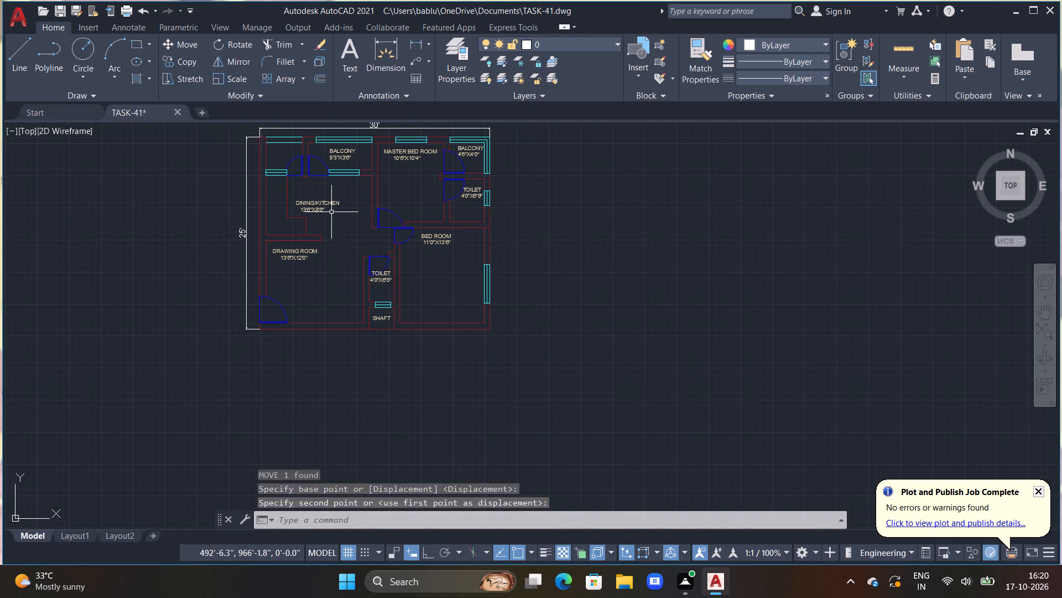
{"action": "middle_click_drag", "start_coordinate": [330, 213], "coordinate": [332, 218]}
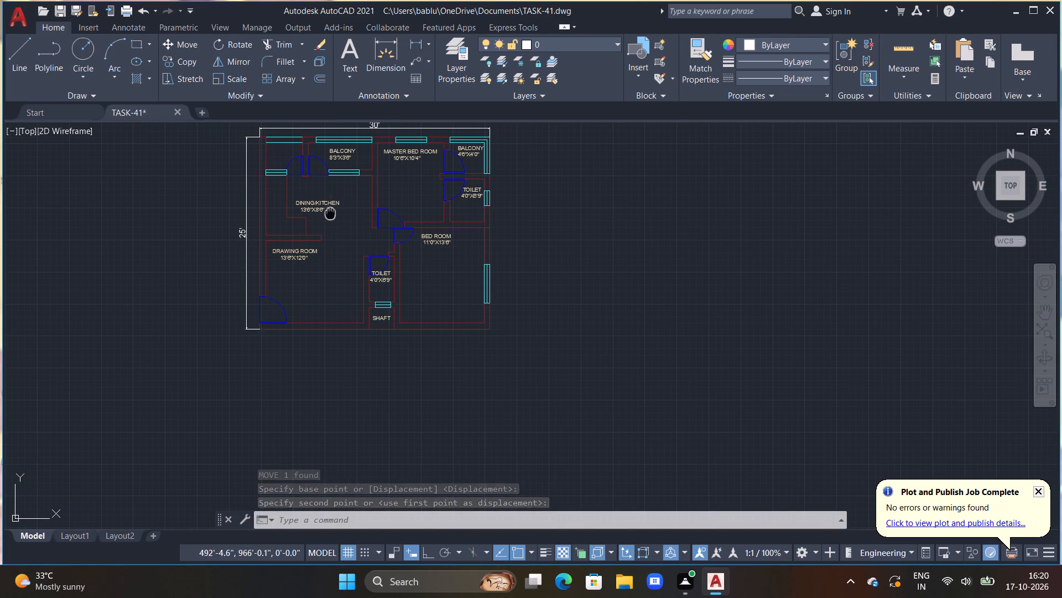
{"action": "middle_click_drag", "start_coordinate": [332, 218], "coordinate": [340, 254]}
{"action": "scroll", "coordinate": [340, 254], "scroll_direction": "up", "scroll_amount": 2}
{"action": "left_click", "coordinate": [279, 242]}
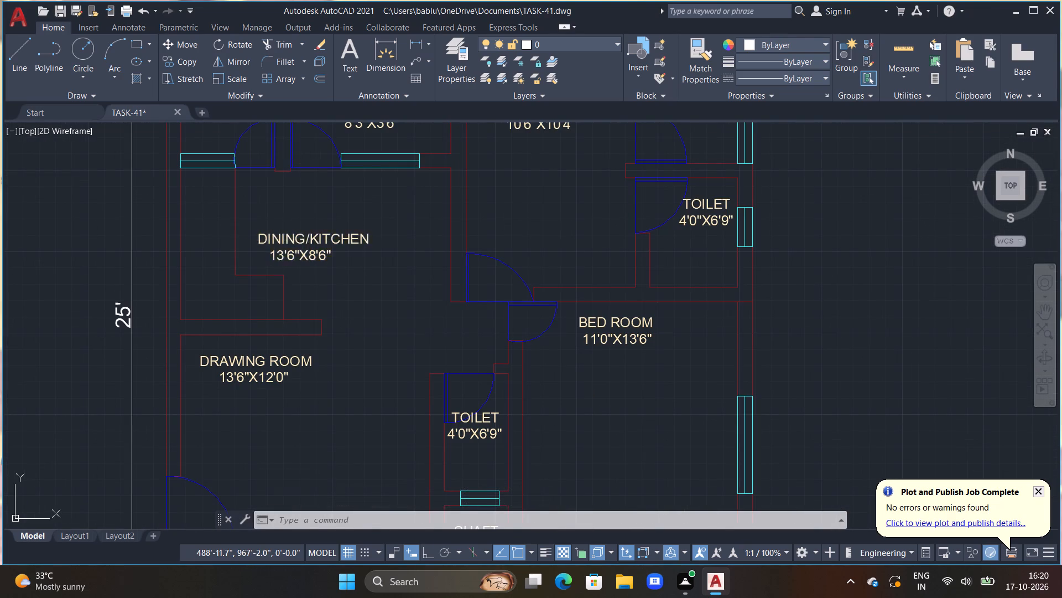
{"action": "type", "text": "RO"}
{"action": "key", "text": "space"}
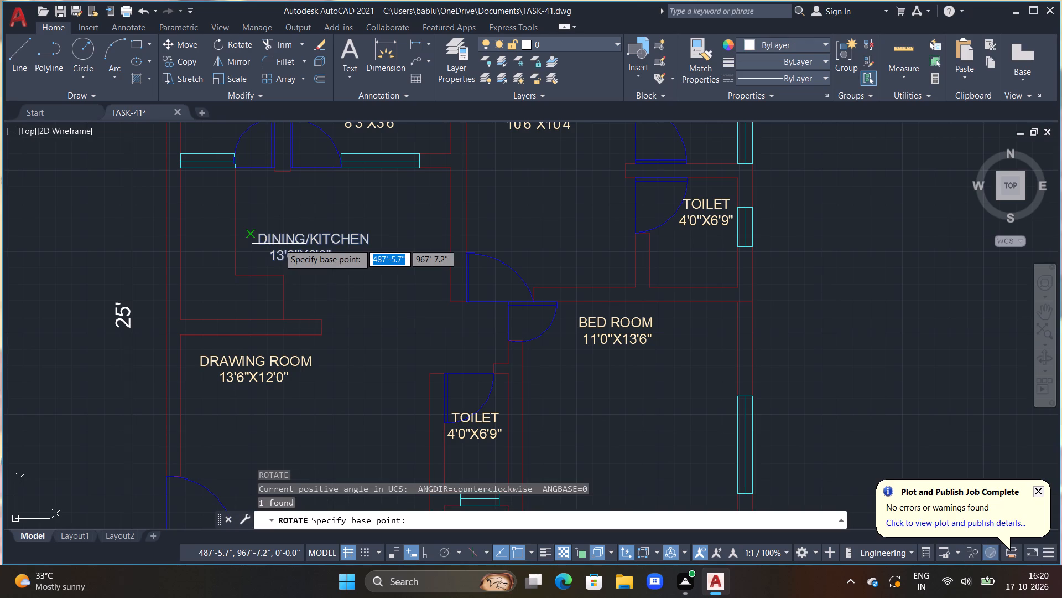
{"action": "left_click", "coordinate": [257, 239]}
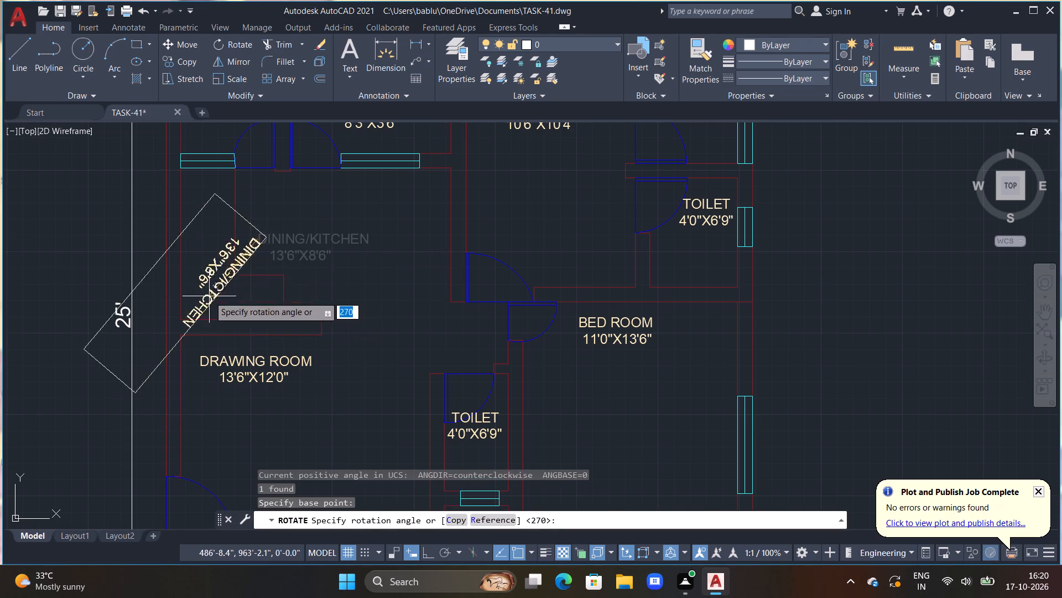
{"action": "key", "text": "F8"}
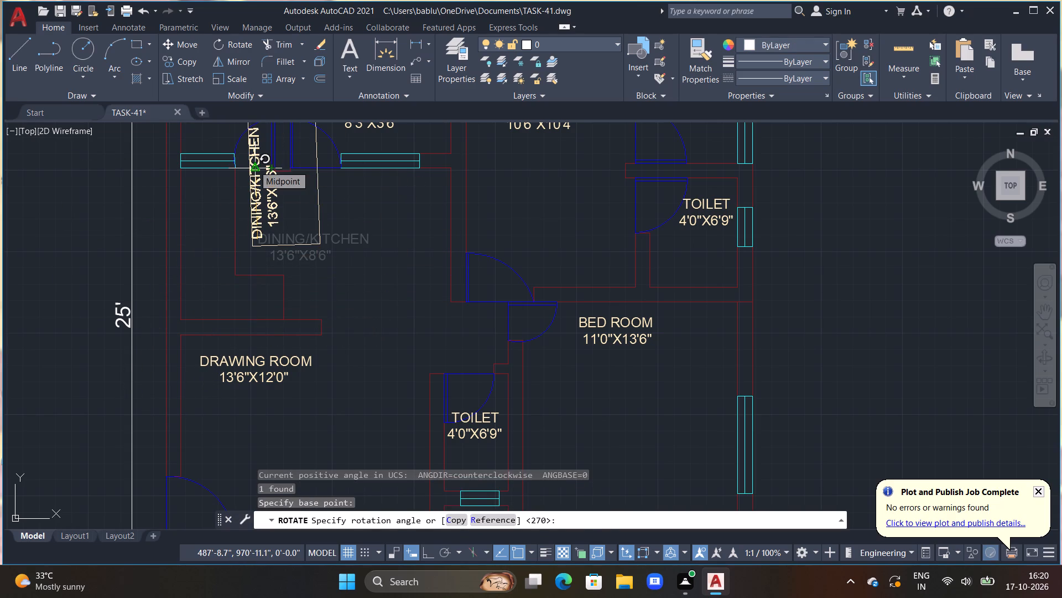
{"action": "left_click", "coordinate": [255, 167]}
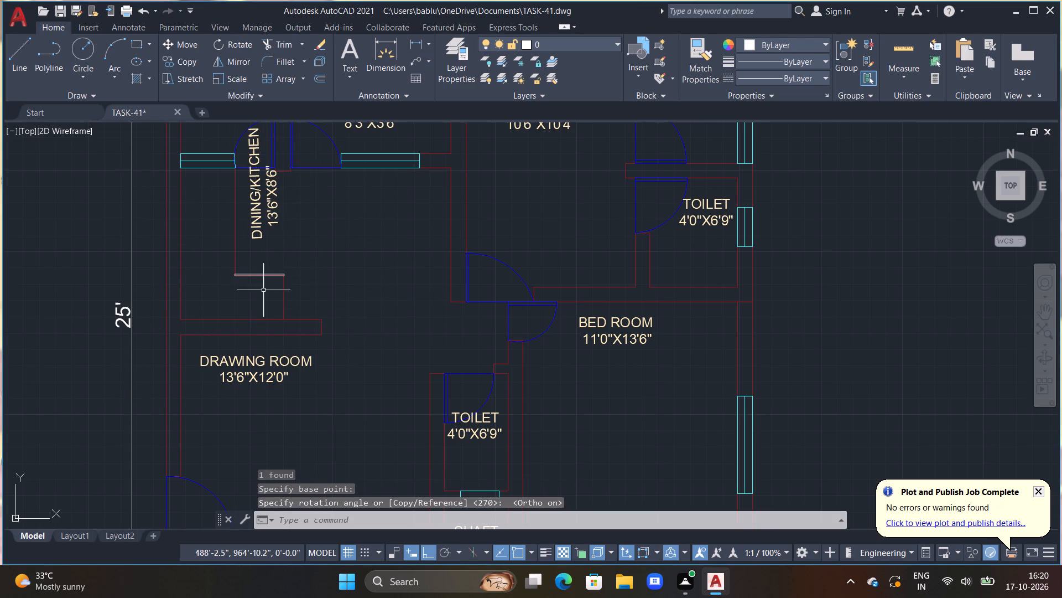
Move the vertical DINING/KITCHEN label about 3'9" down and to the right, into the open area beside the kitchen counter.
{"action": "left_click", "coordinate": [268, 208]}
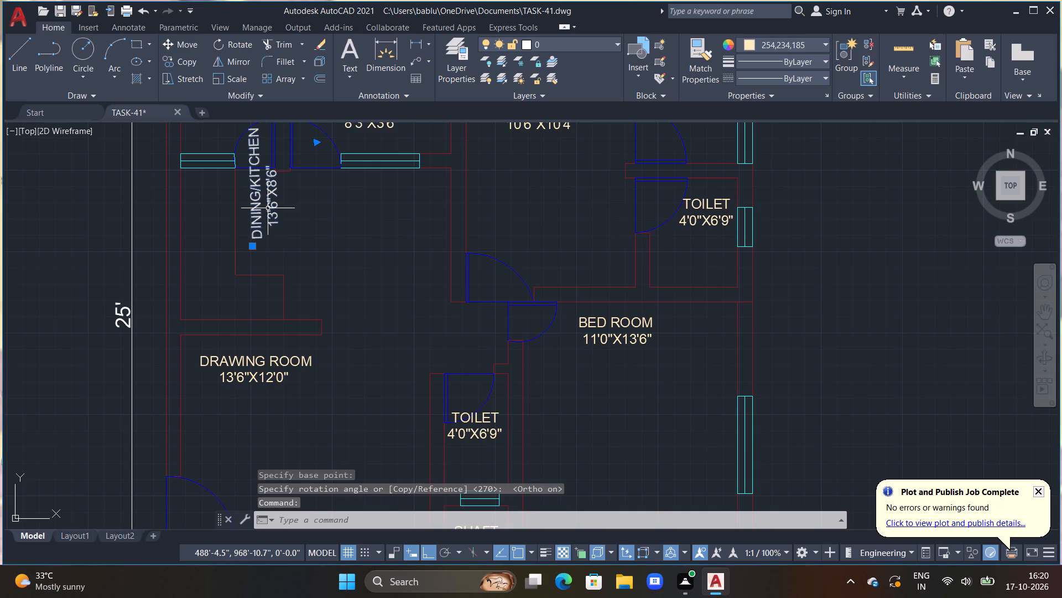
{"action": "key", "text": "m"}
{"action": "key", "text": "space"}
{"action": "left_click_drag", "start_coordinate": [268, 207], "coordinate": [270, 212]}
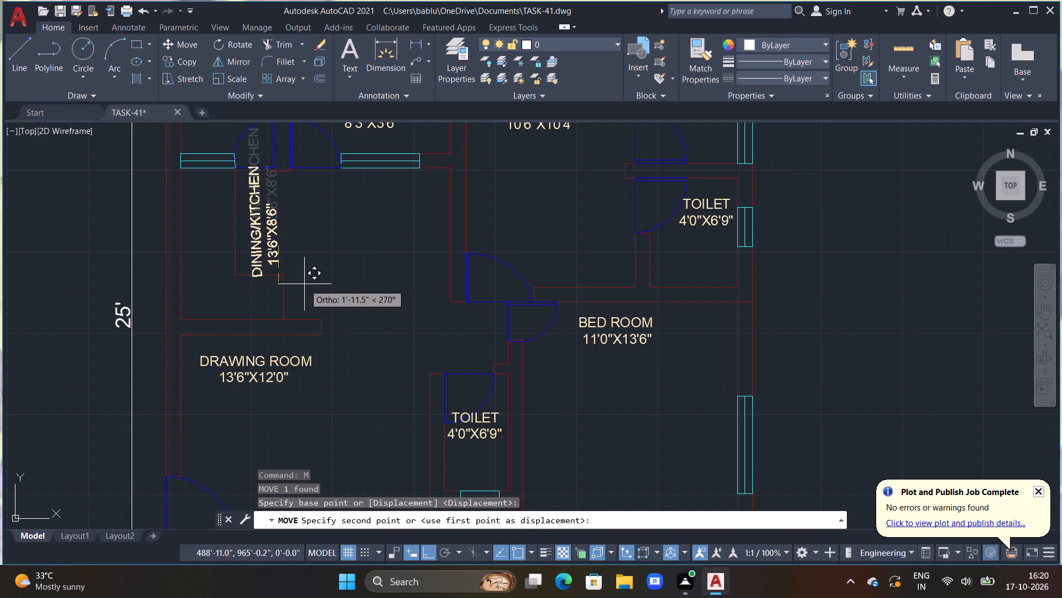
{"action": "key", "text": "F8"}
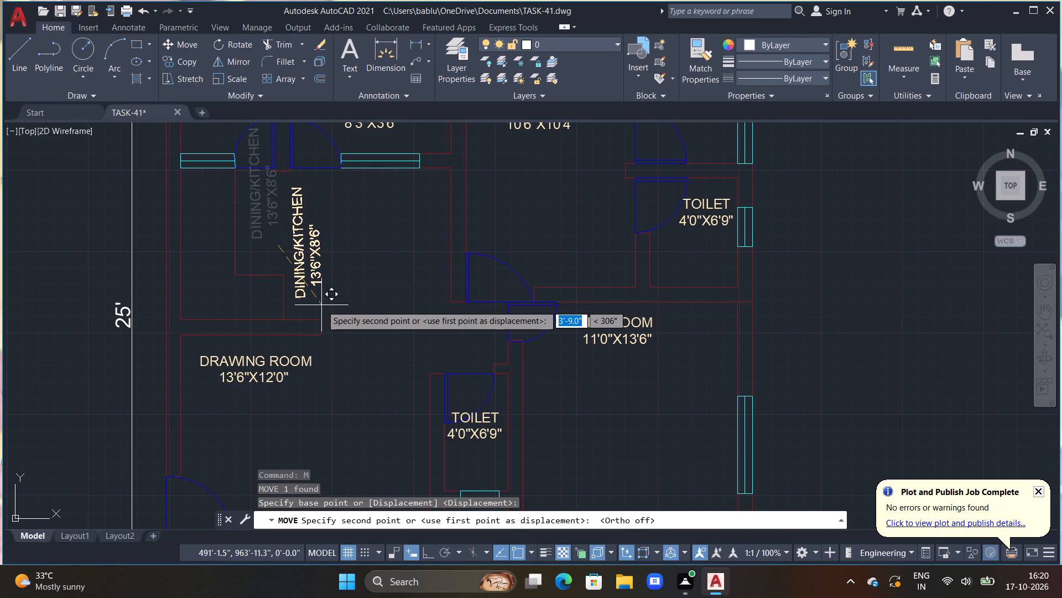
{"action": "left_click", "coordinate": [321, 305]}
{"action": "key", "text": "Escape"}
{"action": "scroll", "coordinate": [365, 308], "scroll_direction": "down", "scroll_amount": 1}
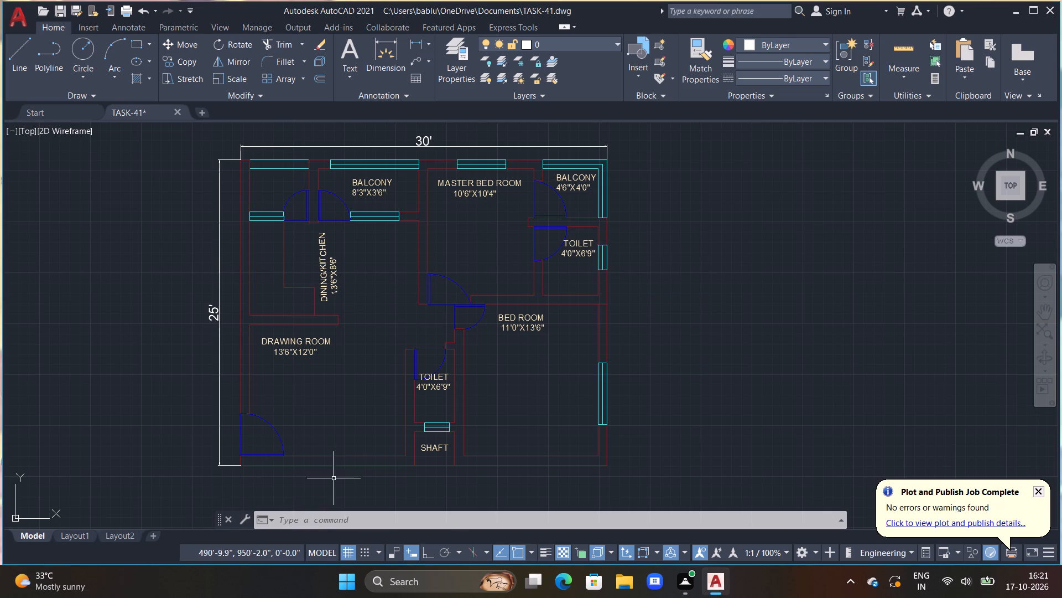
{"action": "left_click", "coordinate": [428, 384]}
{"action": "key", "text": "Escape"}
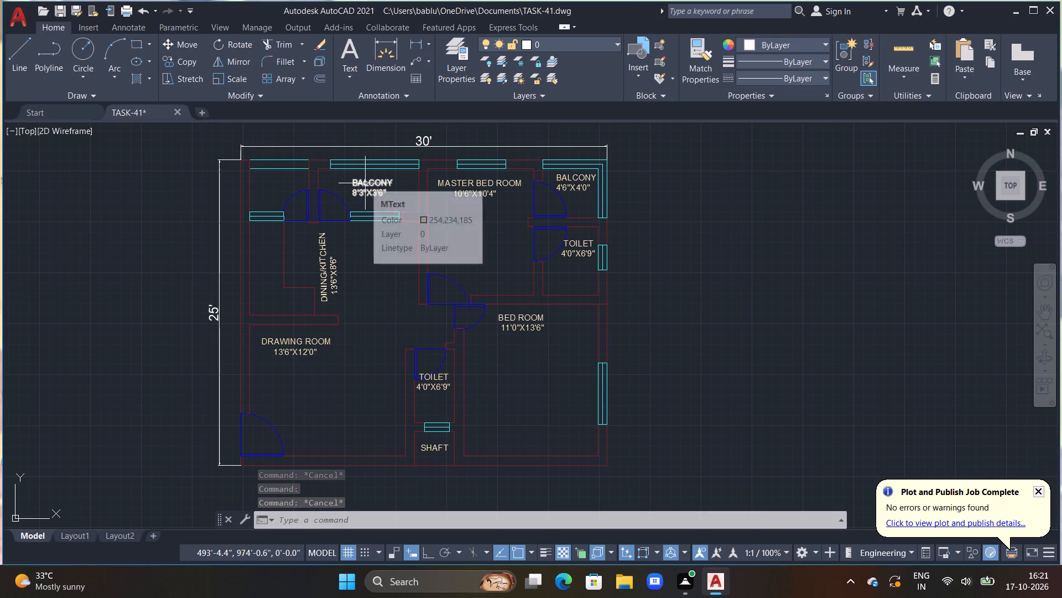
Copy the TOILET label beside MASTER BED ROOM about 25'5" to the left, into the corner space beside the 8'3"X3'6" BALCONY.
{"action": "left_click", "coordinate": [582, 252]}
{"action": "type", "text": "CO M"}
{"action": "key", "text": "space"}
{"action": "left_click_drag", "start_coordinate": [596, 254], "coordinate": [584, 252]}
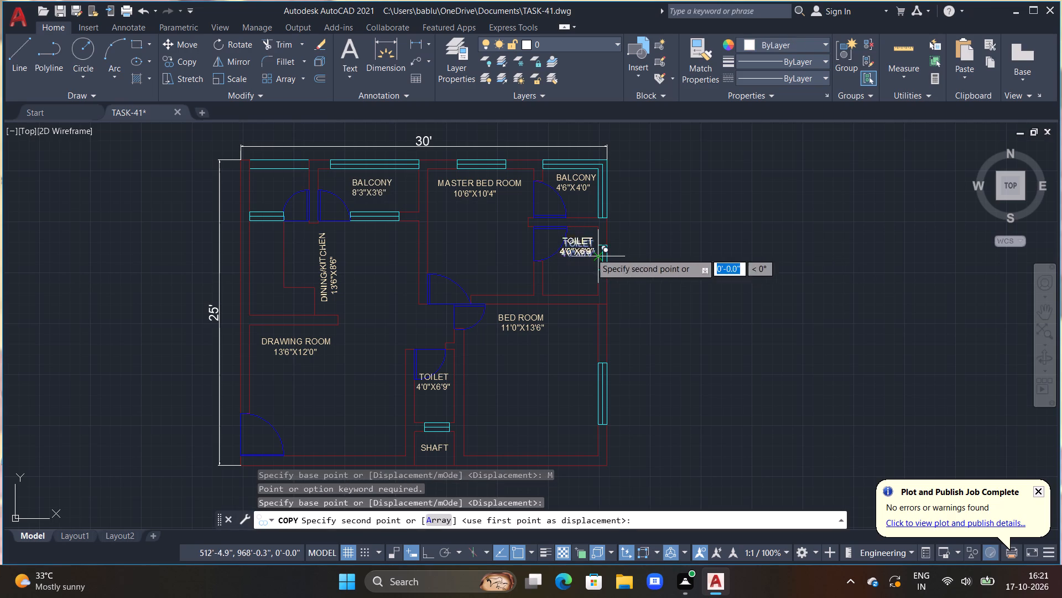
{"action": "left_click_drag", "start_coordinate": [584, 252], "coordinate": [554, 247]}
{"action": "scroll", "coordinate": [288, 188], "scroll_direction": "up", "scroll_amount": 4}
{"action": "middle_click_drag", "start_coordinate": [325, 262], "coordinate": [338, 292]}
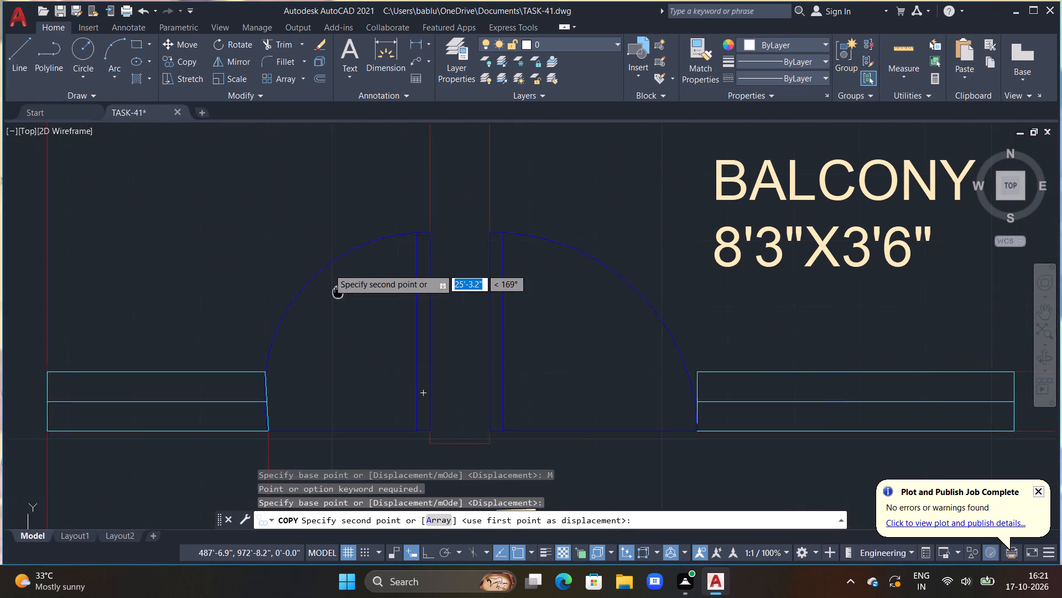
{"action": "middle_click_drag", "start_coordinate": [338, 292], "coordinate": [347, 313]}
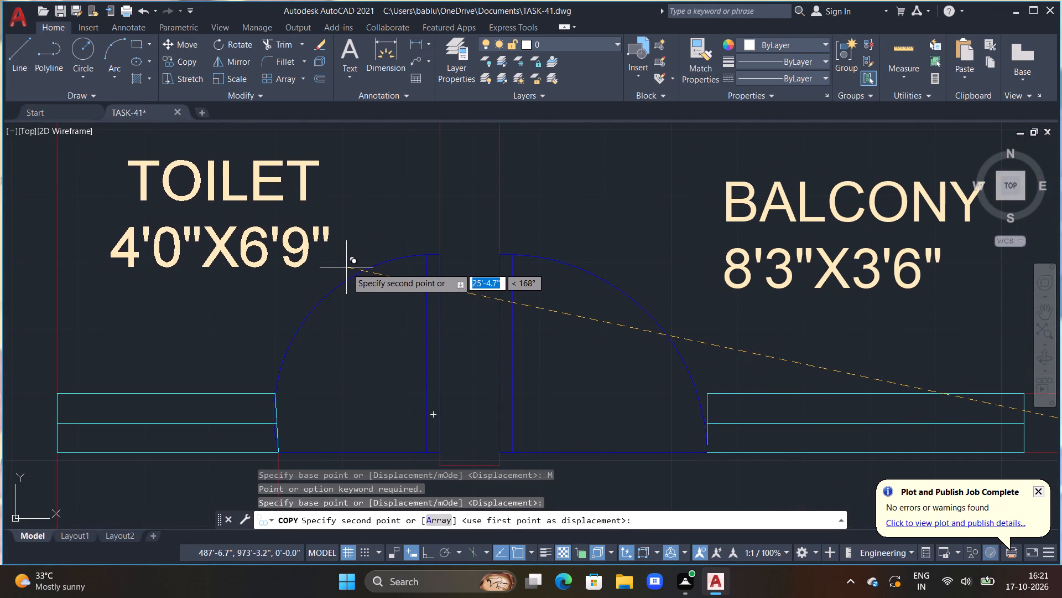
{"action": "left_click", "coordinate": [346, 267]}
{"action": "key", "text": "Escape"}
Change the copied TOILET label in the corner space beside the 8'3"X3'6" BALCONY to WASH, with 4'10"X3'6" on the second line.
{"action": "scroll", "coordinate": [346, 267], "scroll_direction": "down", "scroll_amount": 1}
{"action": "middle_click_drag", "start_coordinate": [314, 274], "coordinate": [410, 280]}
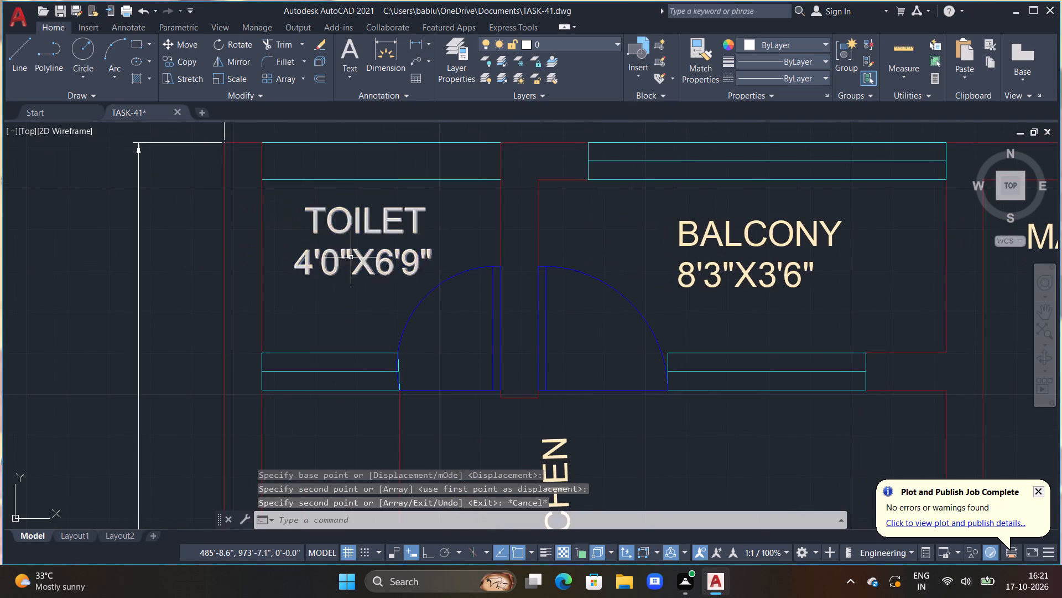
{"action": "scroll", "coordinate": [351, 256], "scroll_direction": "up", "scroll_amount": 2}
{"action": "double_click", "coordinate": [318, 262]}
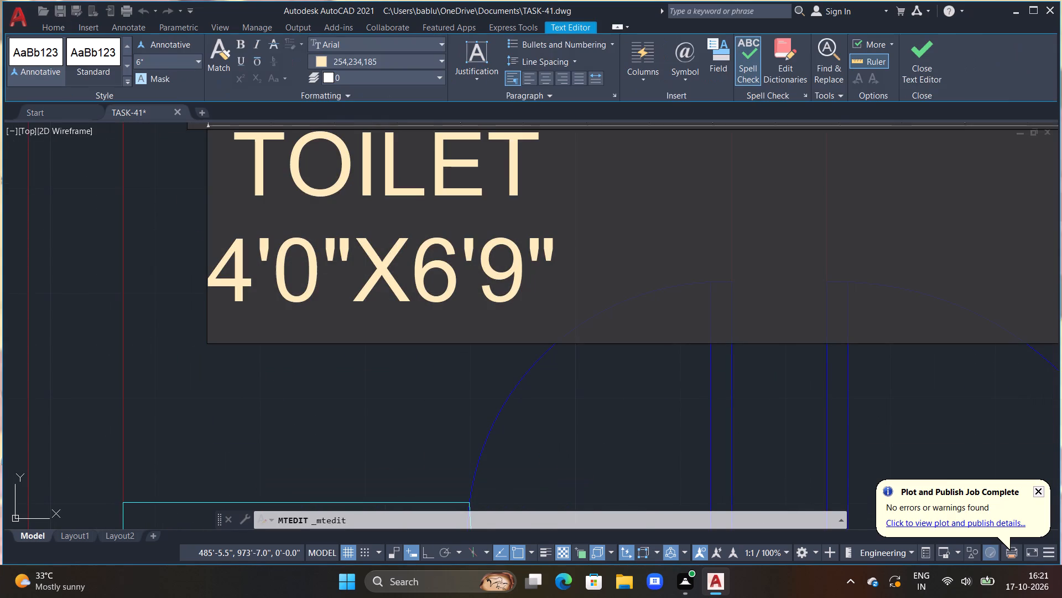
{"action": "left_click_drag", "start_coordinate": [601, 262], "coordinate": [391, 262]}
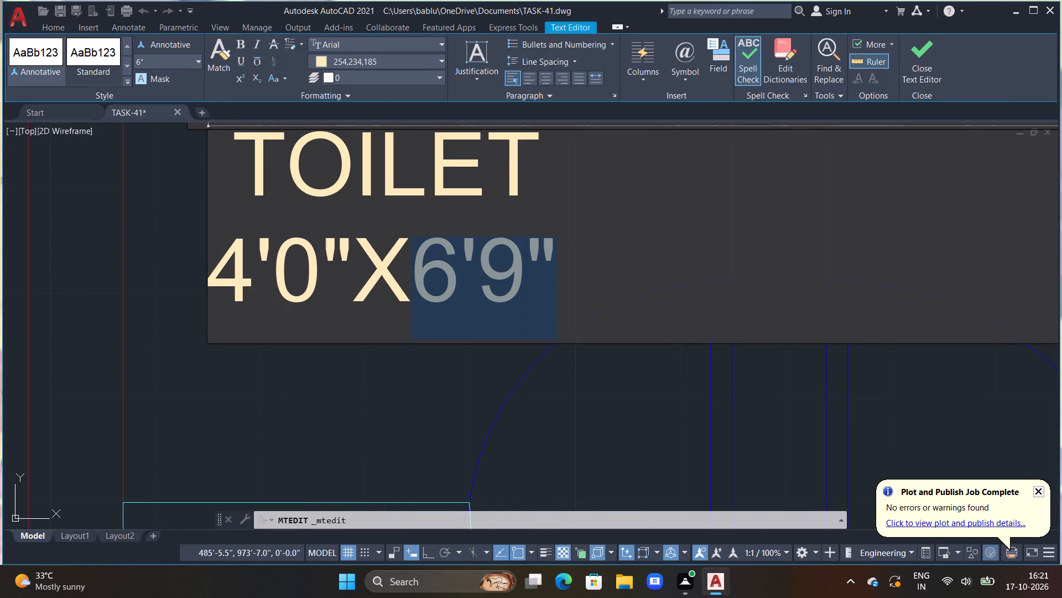
{"action": "left_click_drag", "start_coordinate": [391, 262], "coordinate": [185, 207]}
{"action": "key", "text": "BackSpace"}
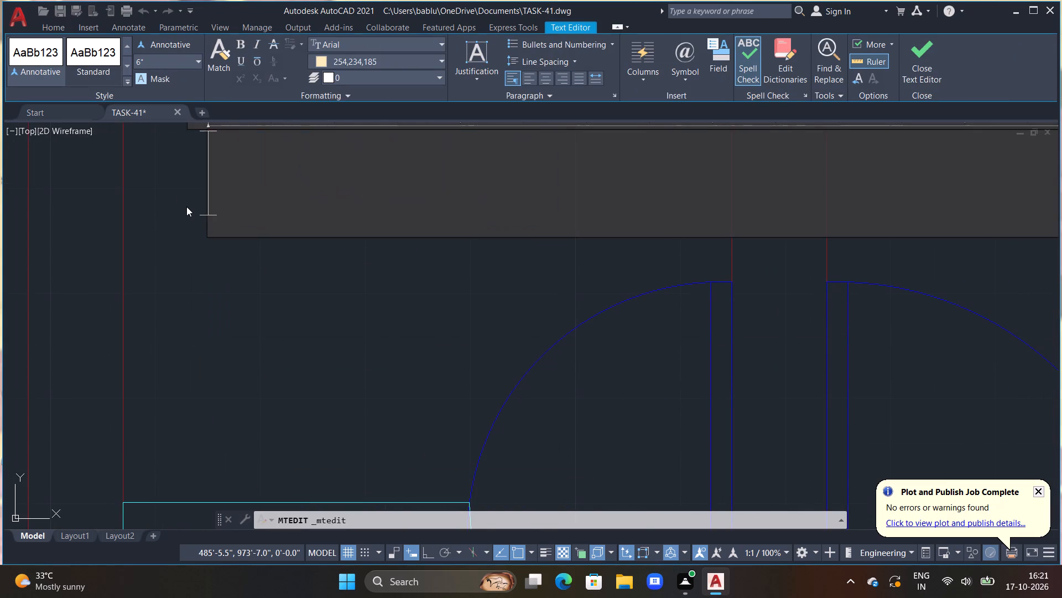
{"action": "key", "text": "space"}
{"action": "type", "text": "WASH"}
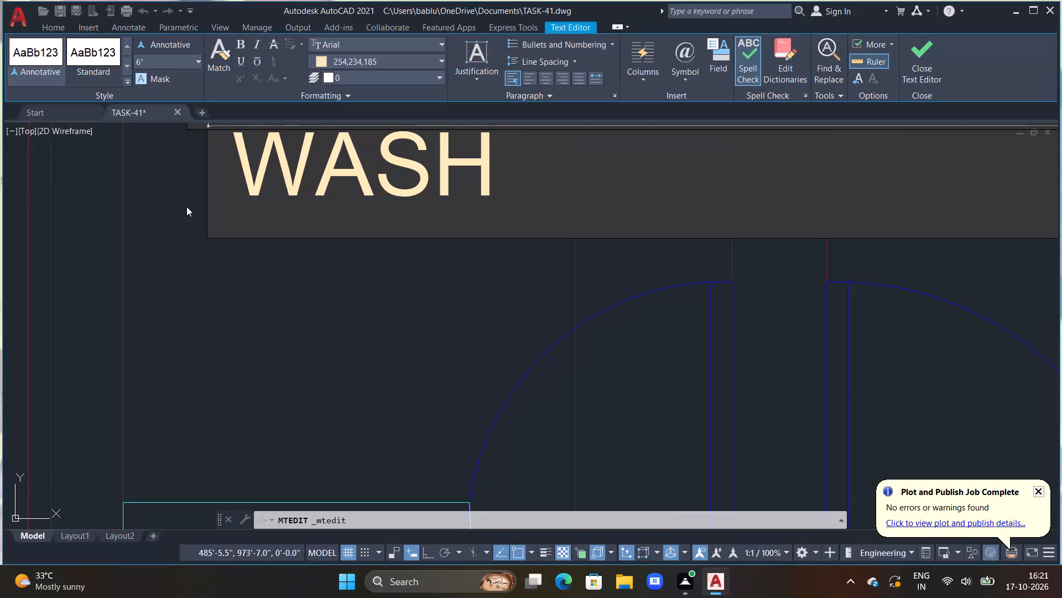
{"action": "key", "text": "Return"}
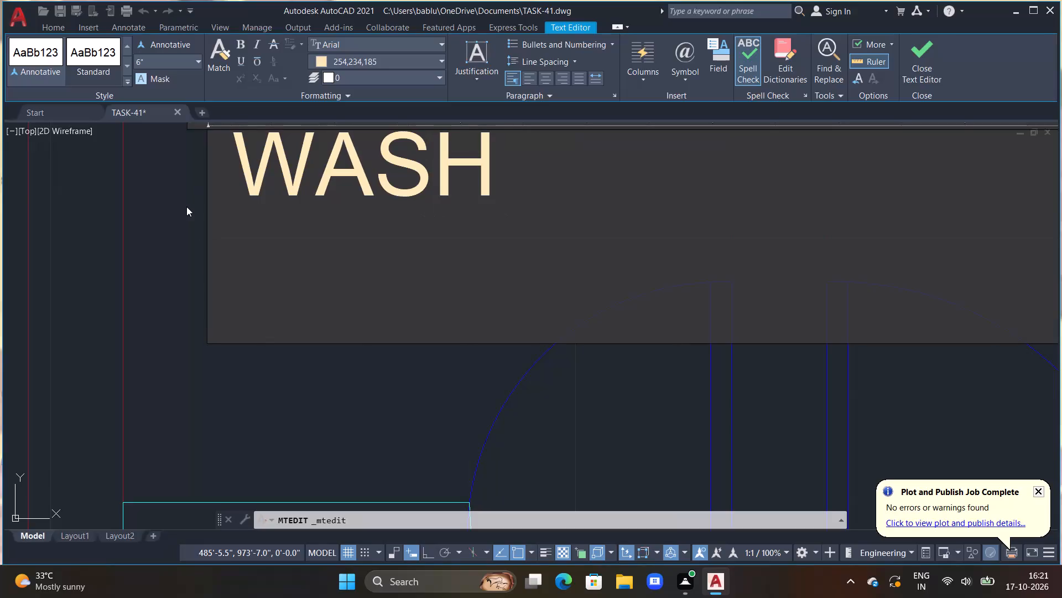
{"action": "type", "text": "4'"}
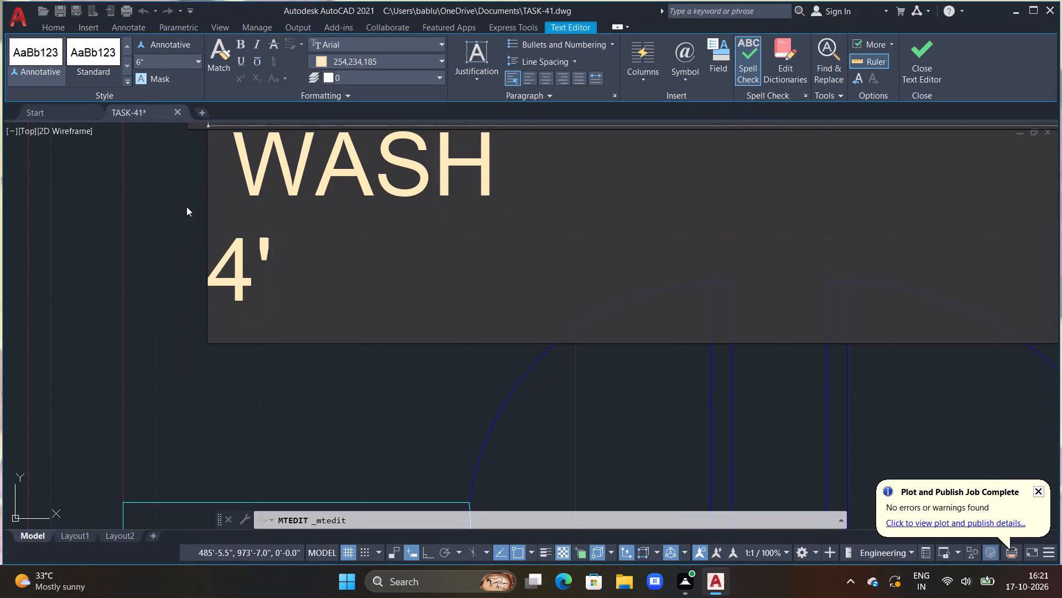
{"action": "key", "text": "0"}
{"action": "key", "text": "BackSpace"}
{"action": "type", "text": "10\"X"}
{"action": "type", "text": "3'6\""}
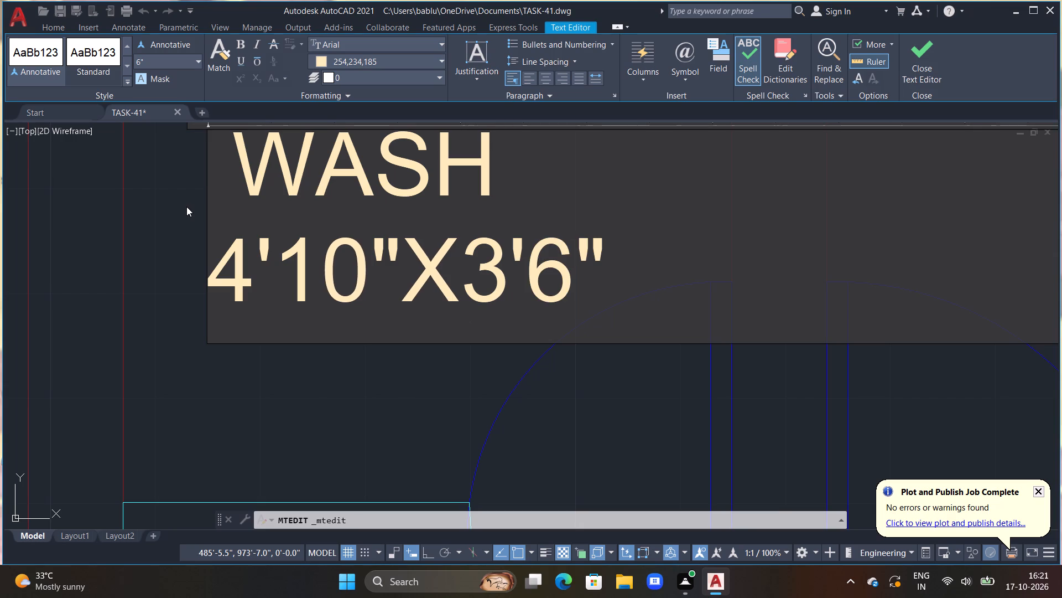
{"action": "left_click", "coordinate": [232, 406]}
Change the colour of the overall 25' and 30' dimensions to the light cream used for the room labels.
{"action": "scroll", "coordinate": [259, 369], "scroll_direction": "down", "scroll_amount": 3}
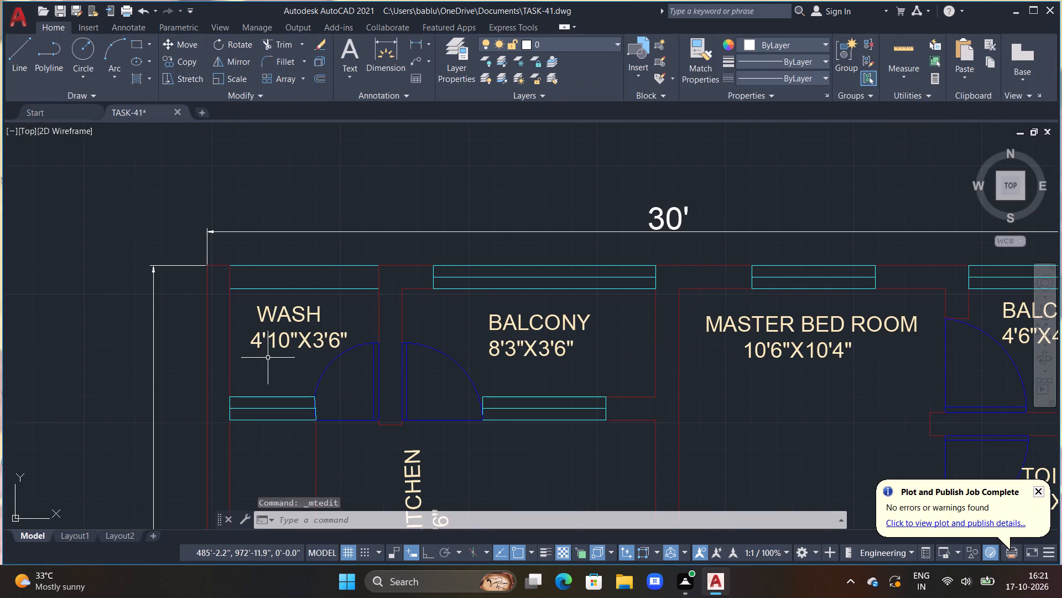
{"action": "scroll", "coordinate": [283, 373], "scroll_direction": "down", "scroll_amount": 1}
{"action": "middle_click_drag", "start_coordinate": [285, 380], "coordinate": [274, 322]}
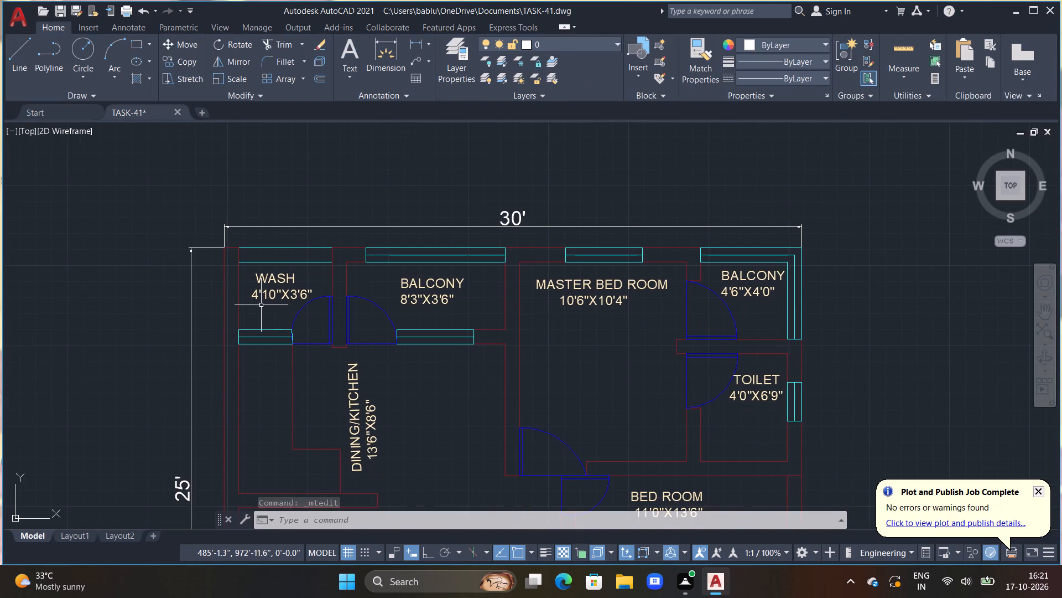
{"action": "scroll", "coordinate": [246, 345], "scroll_direction": "down", "scroll_amount": 1}
{"action": "scroll", "coordinate": [314, 364], "scroll_direction": "down", "scroll_amount": 1}
{"action": "middle_click_drag", "start_coordinate": [348, 387], "coordinate": [366, 334]}
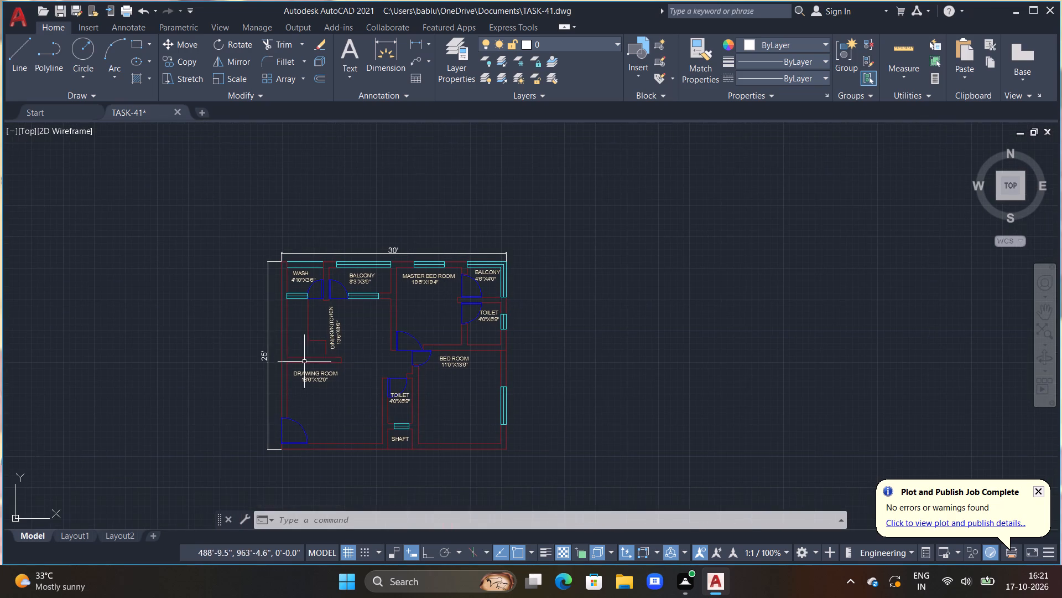
{"action": "left_click", "coordinate": [265, 355]}
{"action": "left_click", "coordinate": [402, 249]}
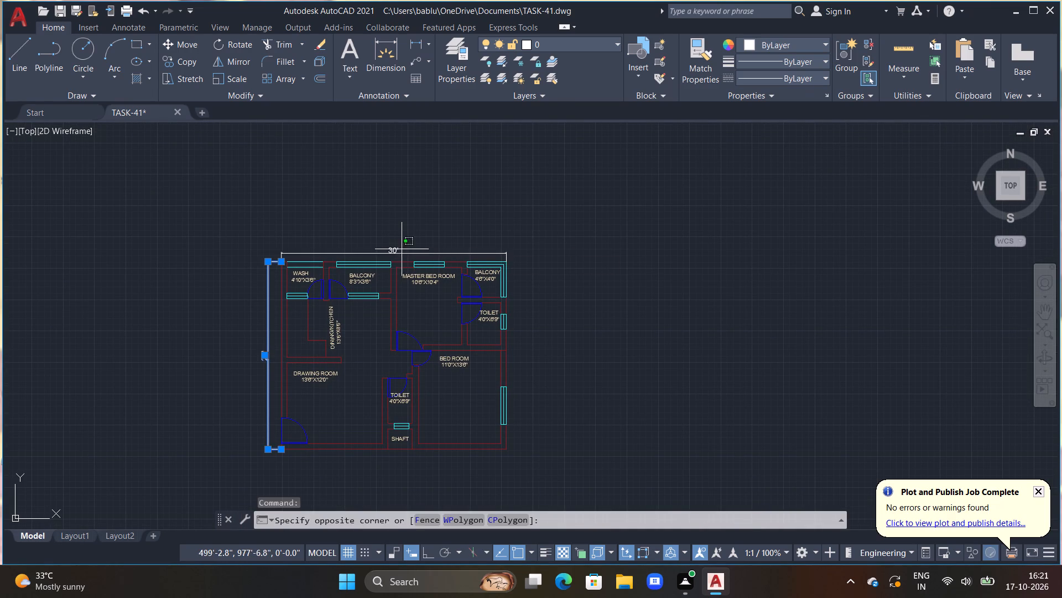
{"action": "left_click", "coordinate": [392, 252]}
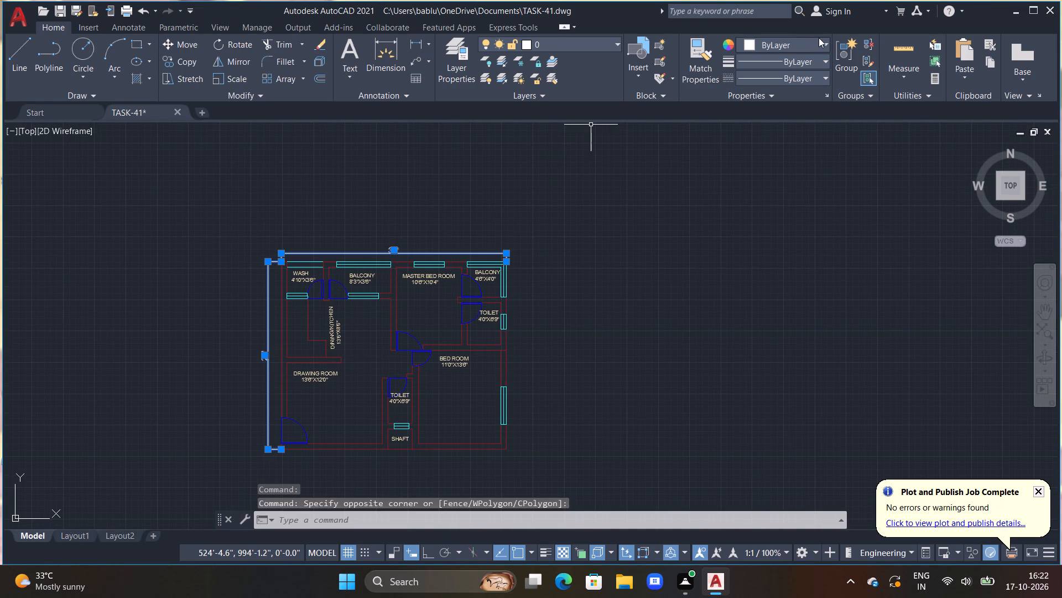
{"action": "left_click", "coordinate": [820, 41]}
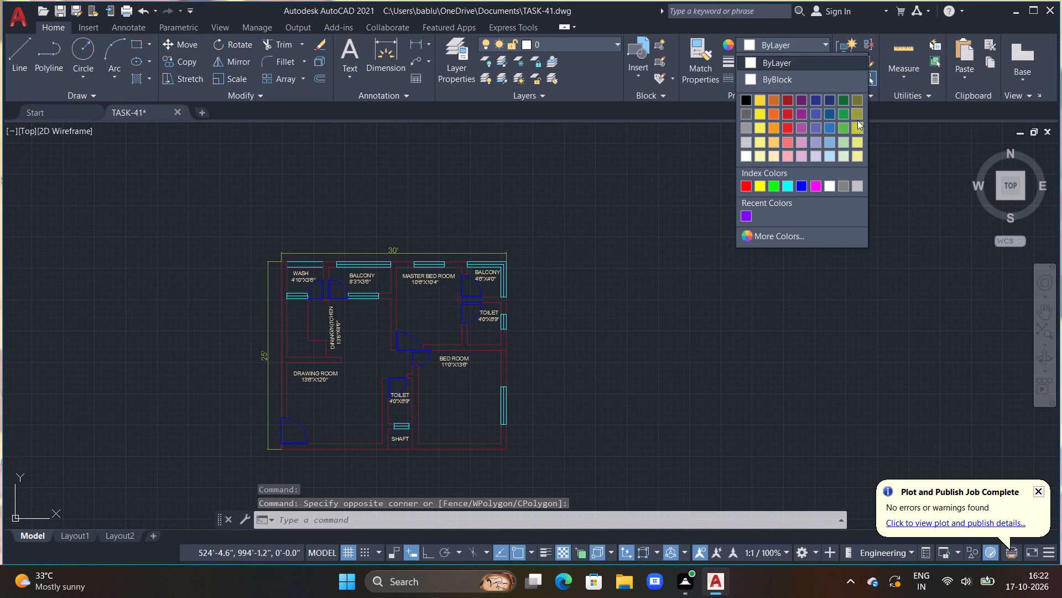
{"action": "left_click", "coordinate": [775, 157]}
{"action": "key", "text": "Escape"}
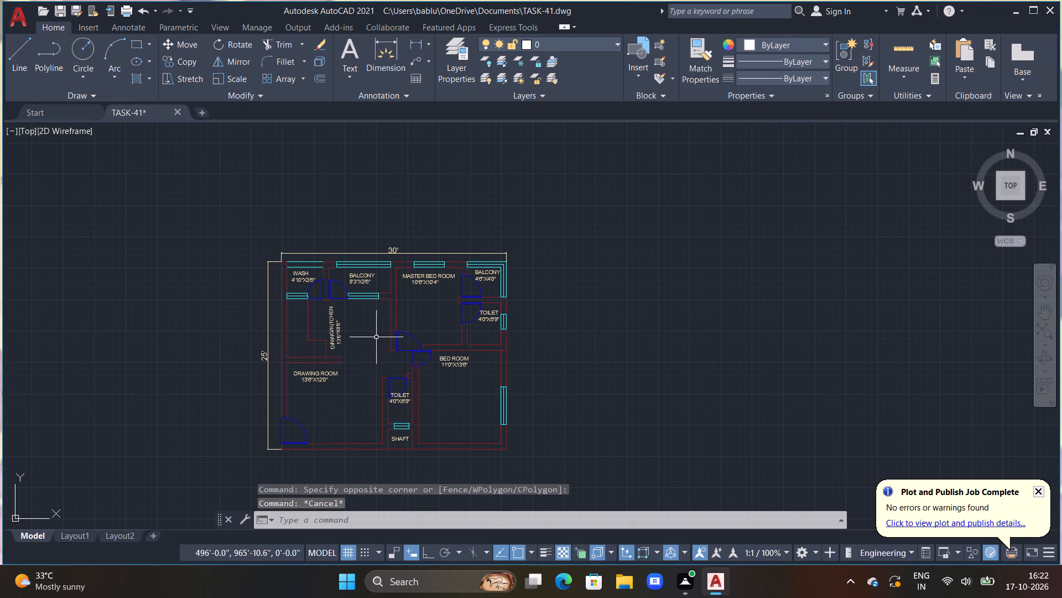
{"action": "key", "text": "Escape"}
{"action": "key", "text": "Escape"}
{"action": "key", "text": "Escape"}
{"action": "key", "text": "Escape"}
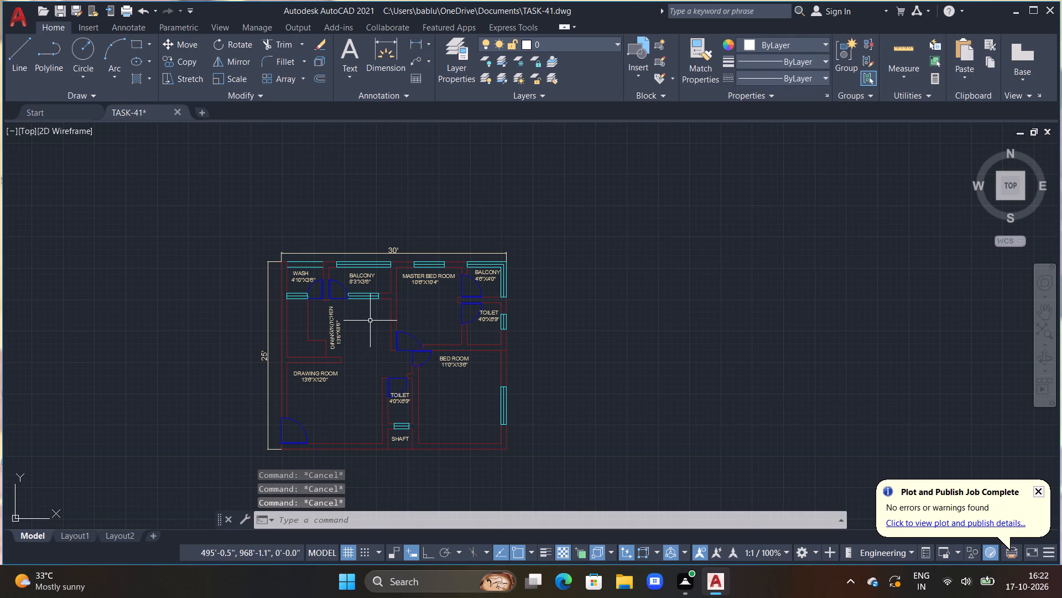
Insert the Toilet - side block from DesignCenter's House Designer.dwg in the empty space east of the floor plan.
{"action": "middle_click_drag", "start_coordinate": [476, 430], "coordinate": [488, 400]}
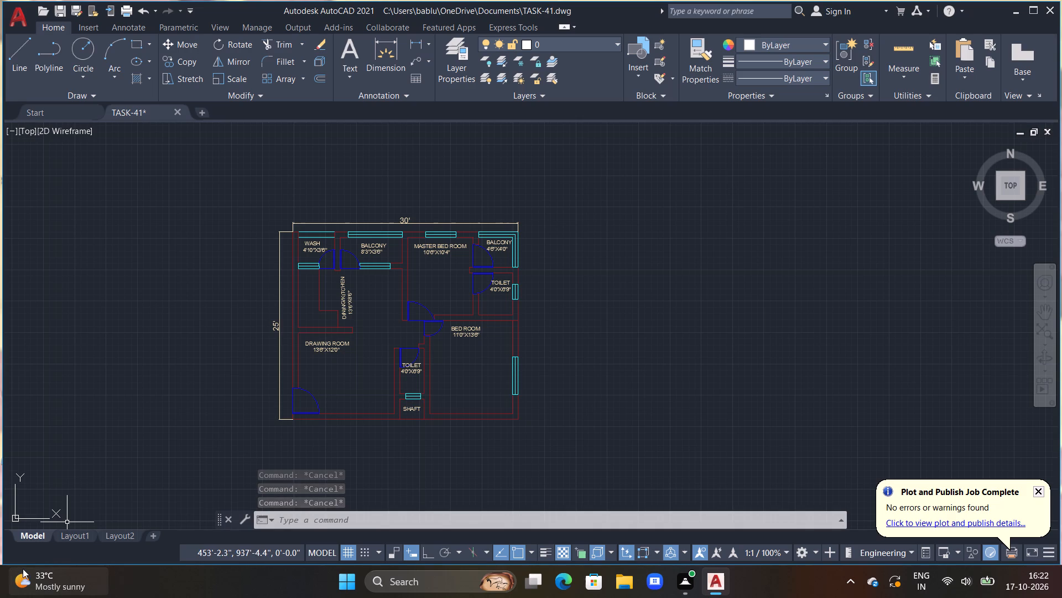
{"action": "key", "text": "ctrl+2"}
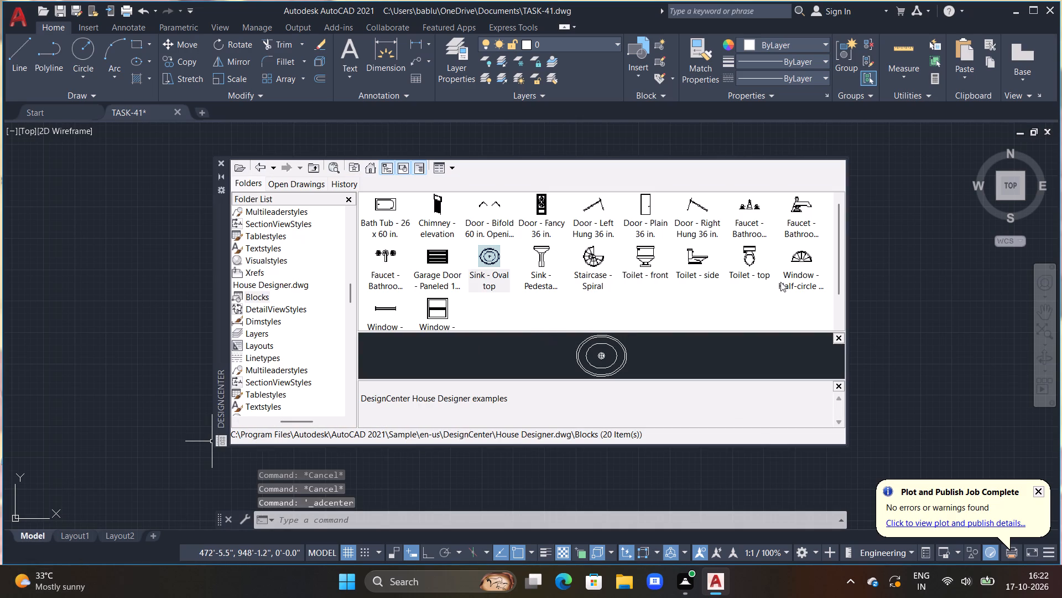
{"action": "left_click", "coordinate": [688, 265]}
{"action": "double_click", "coordinate": [689, 265]}
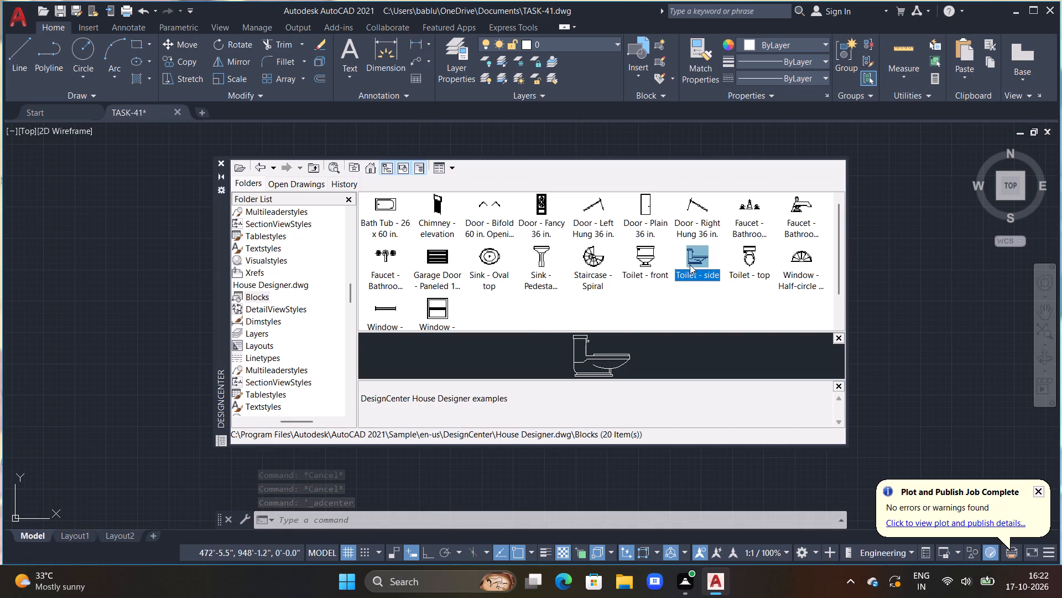
{"action": "double_click", "coordinate": [695, 245]}
{"action": "double_click", "coordinate": [695, 256]}
{"action": "left_click_drag", "start_coordinate": [696, 257], "coordinate": [700, 262]}
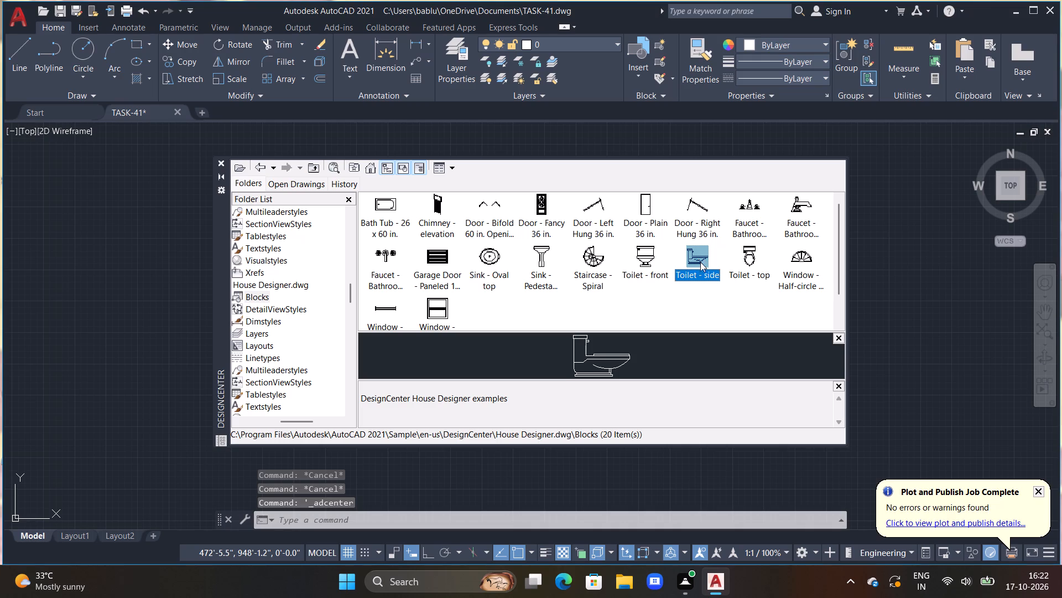
{"action": "left_click", "coordinate": [700, 262]}
{"action": "double_click", "coordinate": [700, 257]}
{"action": "left_click", "coordinate": [627, 374]}
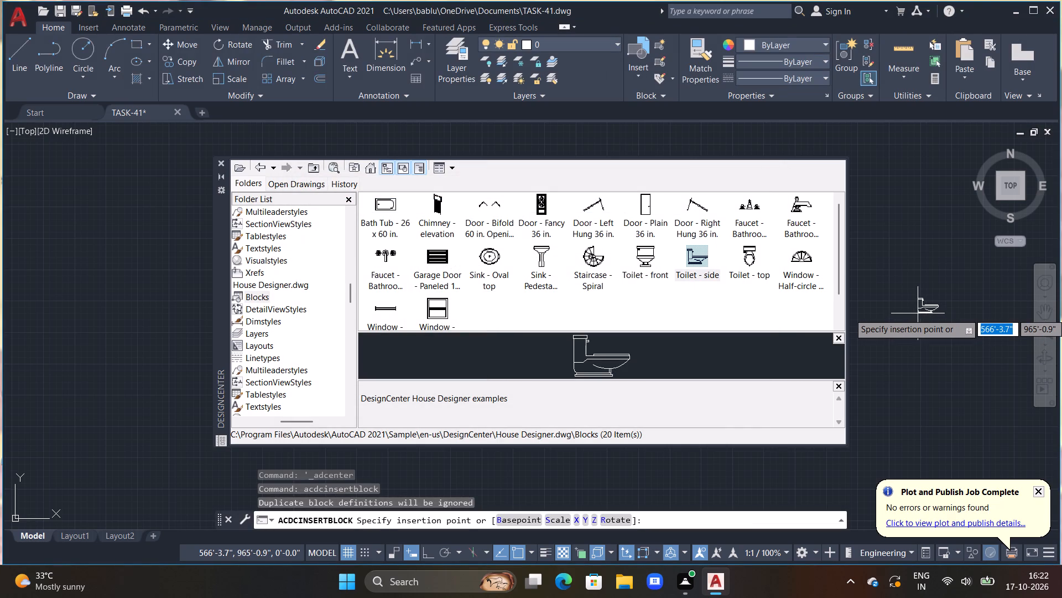
{"action": "left_click", "coordinate": [918, 313]}
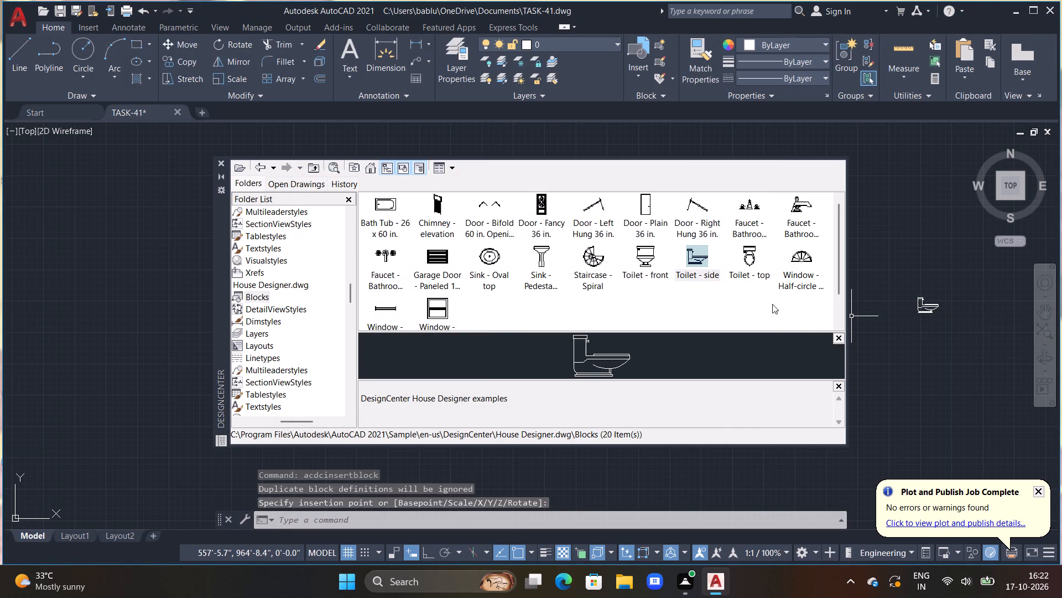
Insert the Toilet - top block at scale 1 and angle 0, just below and west of the side-view toilet.
{"action": "left_click", "coordinate": [759, 242]}
{"action": "triple_click", "coordinate": [754, 252]}
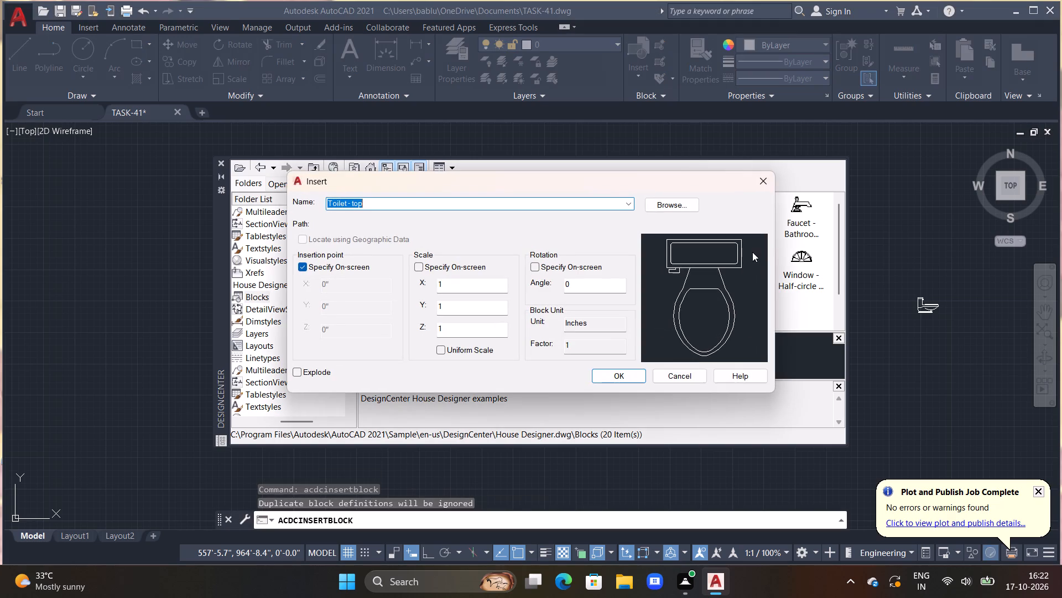
{"action": "left_click", "coordinate": [611, 376]}
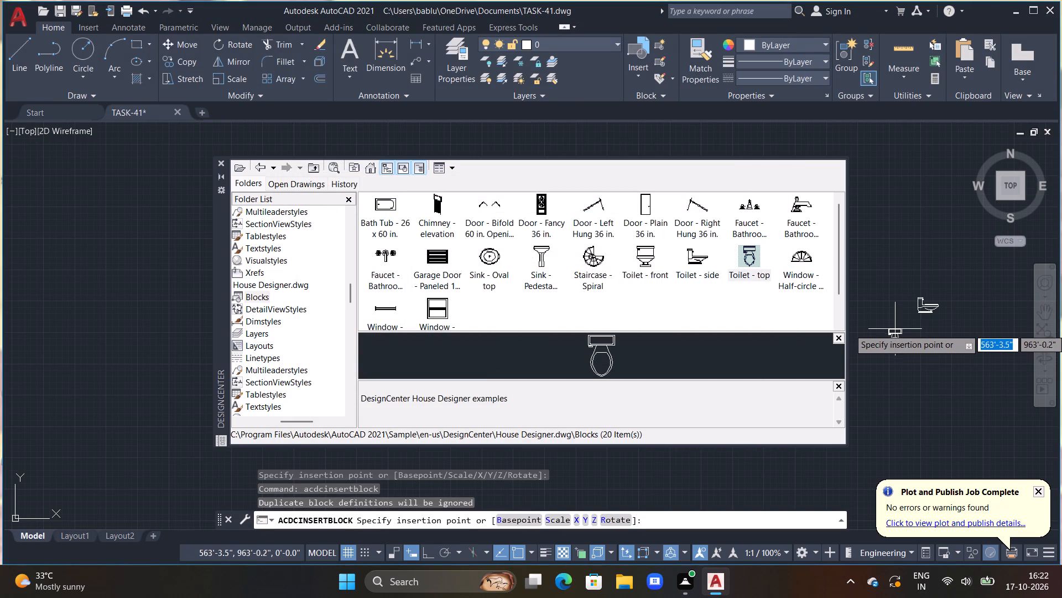
{"action": "left_click", "coordinate": [894, 328]}
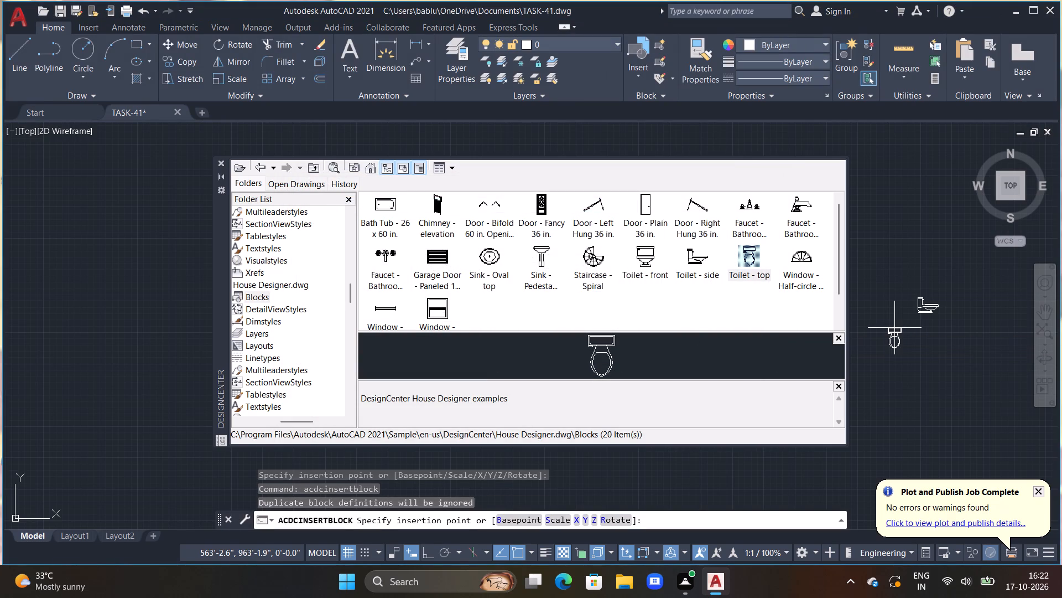
Insert the Bed - Queen block from Home - Space Planner.dwg at scale 1 and angle 0, above the two toilet blocks outside the plan.
{"action": "scroll", "coordinate": [634, 260], "scroll_direction": "up", "scroll_amount": 4}
{"action": "scroll", "coordinate": [634, 260], "scroll_direction": "down", "scroll_amount": 2}
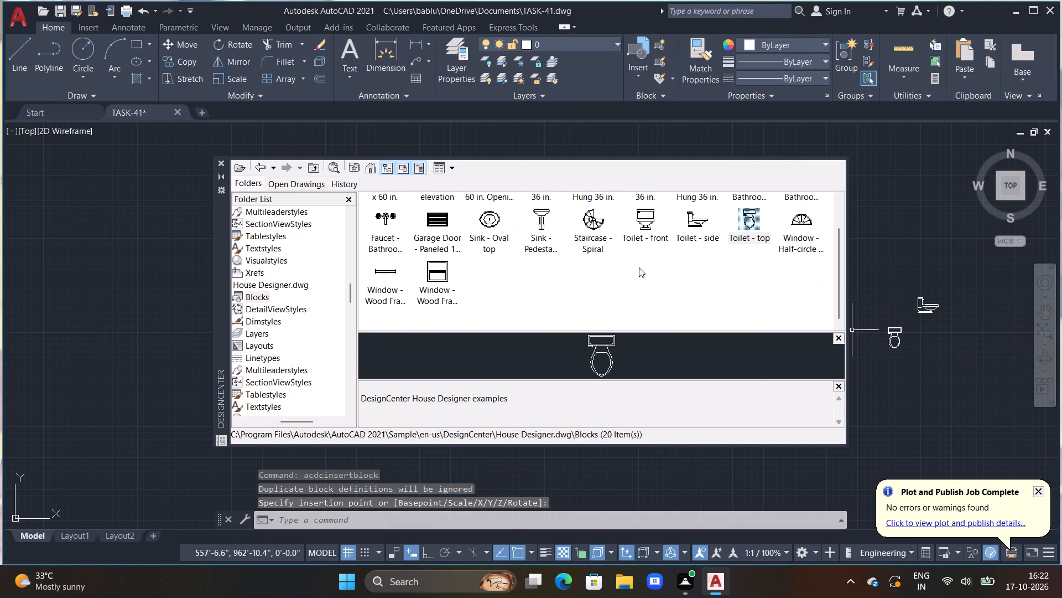
{"action": "scroll", "coordinate": [639, 267], "scroll_direction": "up", "scroll_amount": 4}
{"action": "right_click_drag", "start_coordinate": [707, 217], "coordinate": [701, 203]}
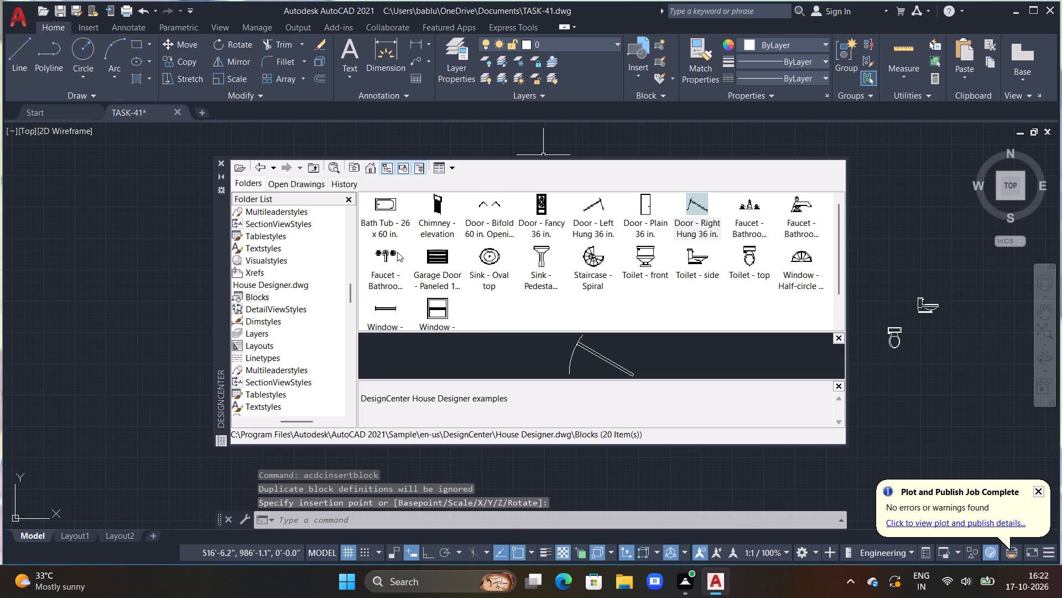
{"action": "scroll", "coordinate": [274, 275], "scroll_direction": "up", "scroll_amount": 4}
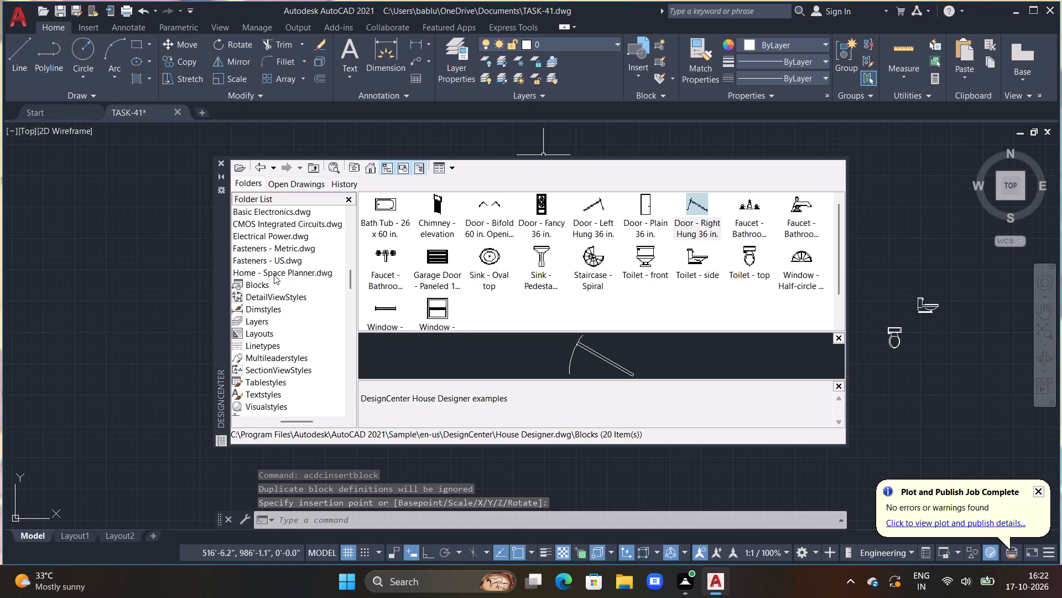
{"action": "scroll", "coordinate": [274, 275], "scroll_direction": "up", "scroll_amount": 2}
{"action": "left_click", "coordinate": [254, 345]}
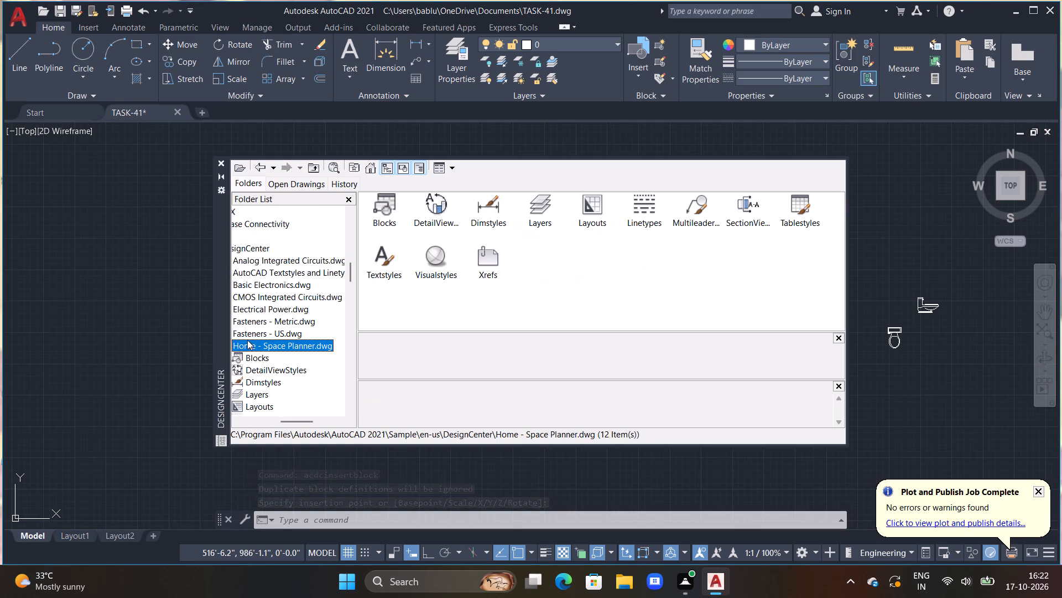
{"action": "double_click", "coordinate": [386, 203]}
{"action": "double_click", "coordinate": [388, 204]}
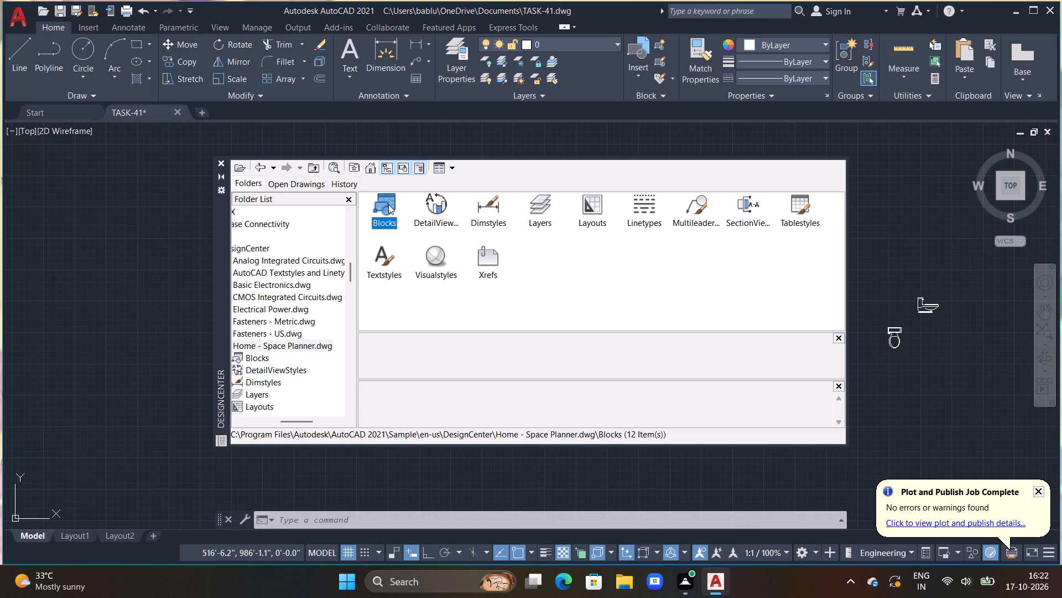
{"action": "left_click", "coordinate": [400, 213]}
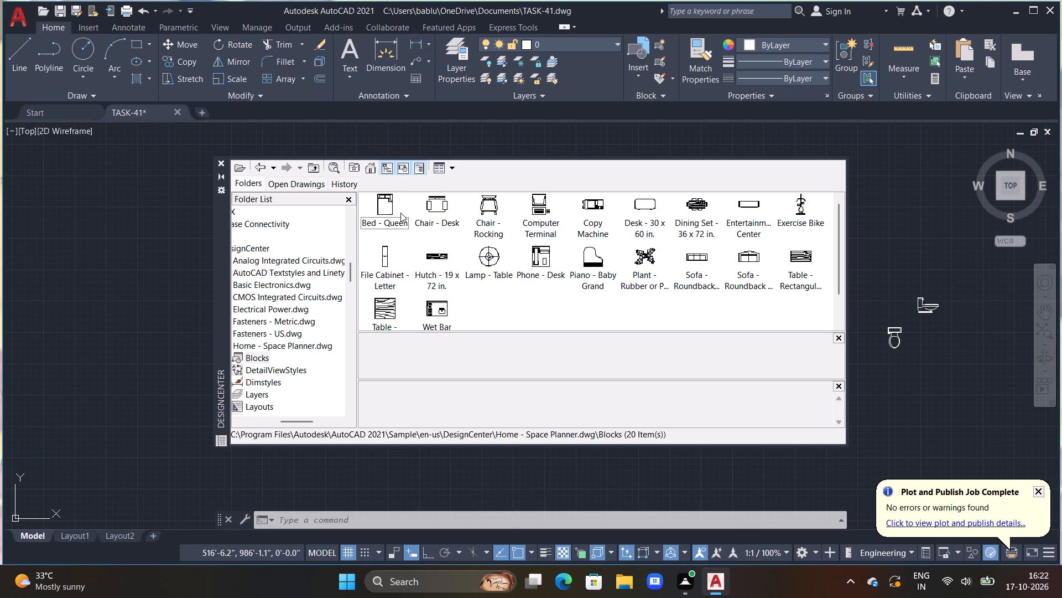
{"action": "left_click", "coordinate": [395, 207]}
{"action": "double_click", "coordinate": [388, 205]}
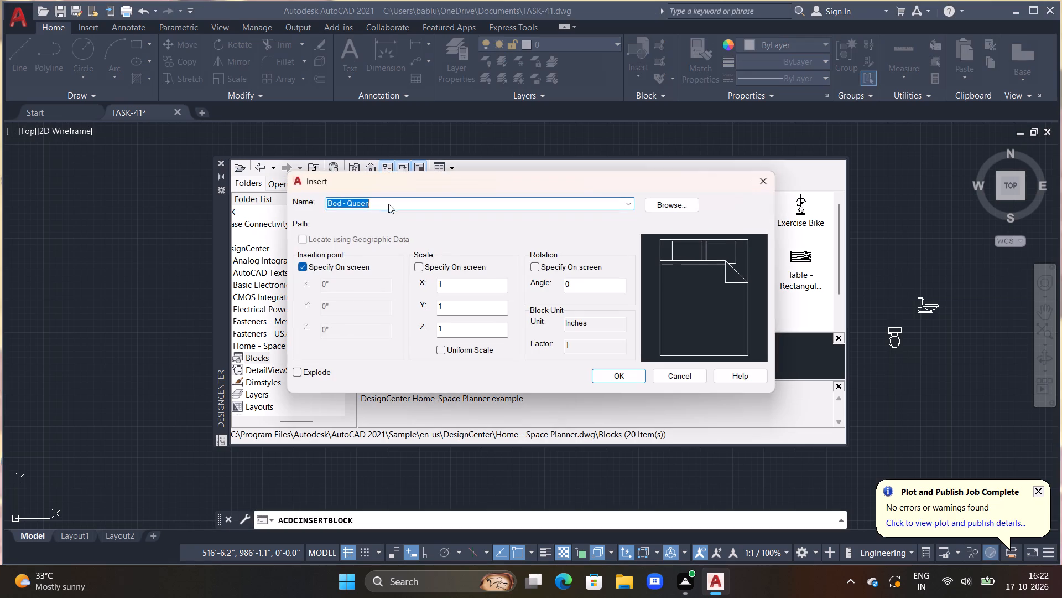
{"action": "left_click", "coordinate": [615, 379]}
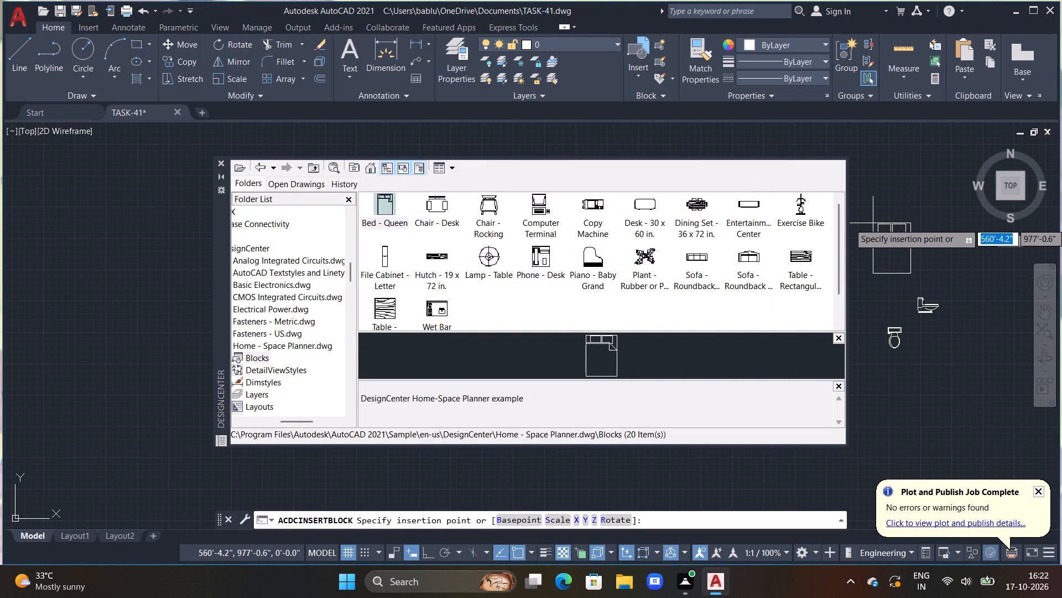
{"action": "left_click", "coordinate": [874, 223]}
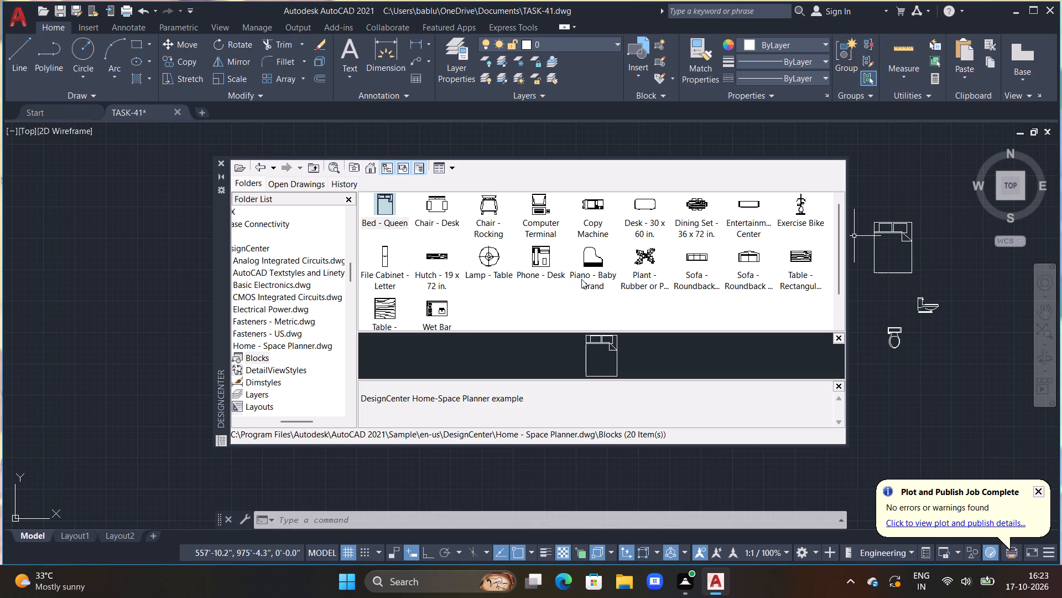
Insert the Dining Set - 36 x 72 in. block just below the top-view toilet outside the plan and close DesignCenter.
{"action": "double_click", "coordinate": [700, 197]}
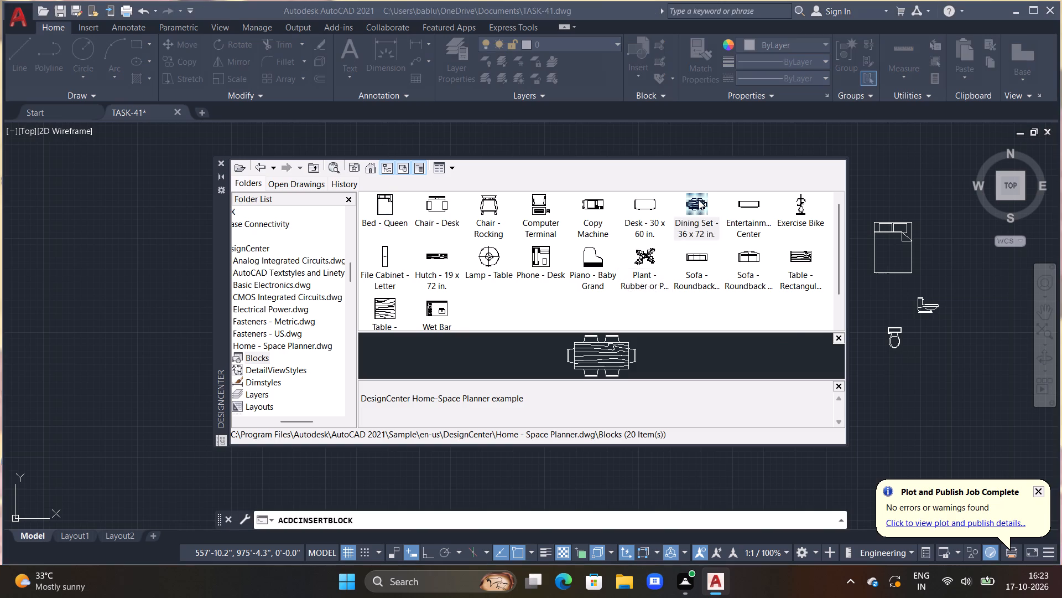
{"action": "left_click", "coordinate": [636, 369]}
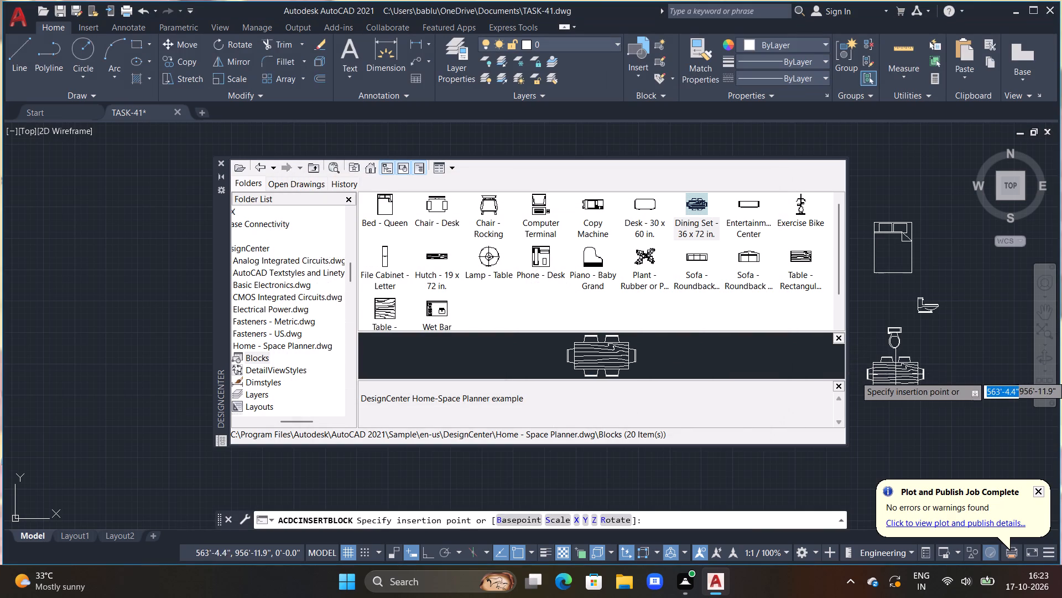
{"action": "left_click", "coordinate": [905, 381]}
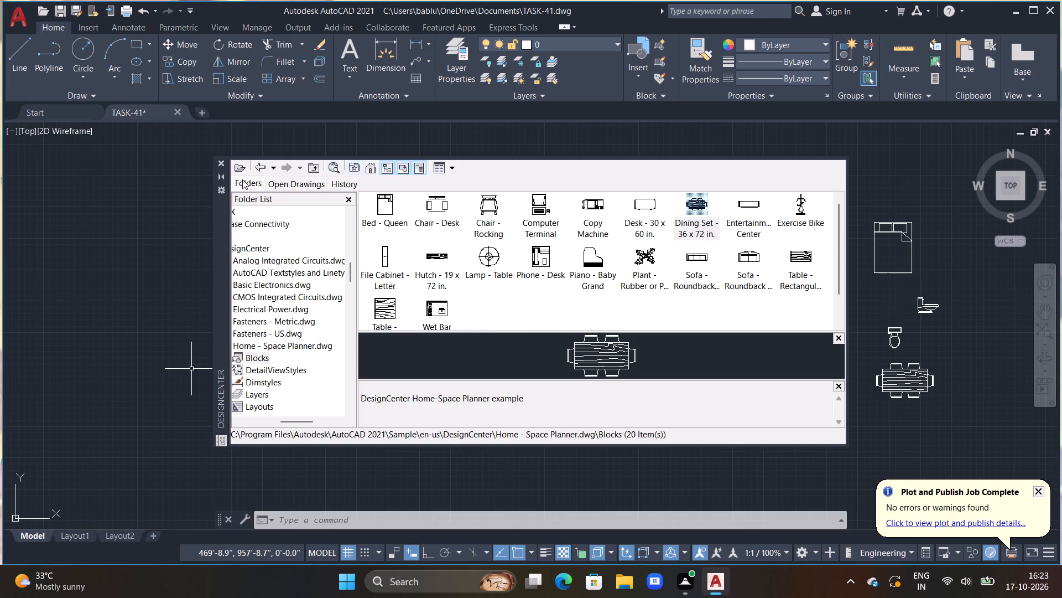
{"action": "left_click", "coordinate": [220, 163]}
{"action": "key", "text": "Escape"}
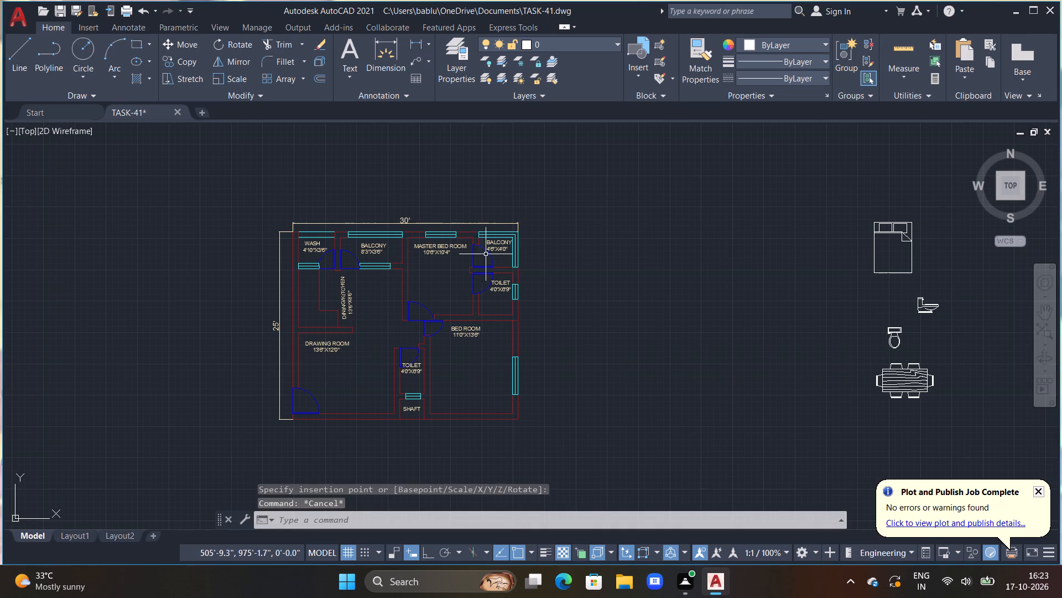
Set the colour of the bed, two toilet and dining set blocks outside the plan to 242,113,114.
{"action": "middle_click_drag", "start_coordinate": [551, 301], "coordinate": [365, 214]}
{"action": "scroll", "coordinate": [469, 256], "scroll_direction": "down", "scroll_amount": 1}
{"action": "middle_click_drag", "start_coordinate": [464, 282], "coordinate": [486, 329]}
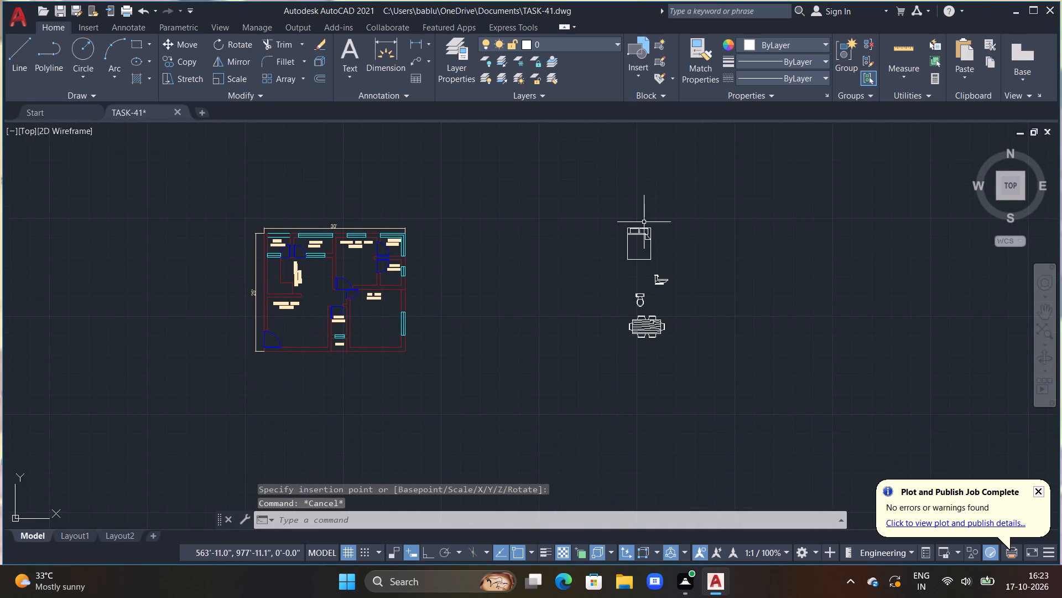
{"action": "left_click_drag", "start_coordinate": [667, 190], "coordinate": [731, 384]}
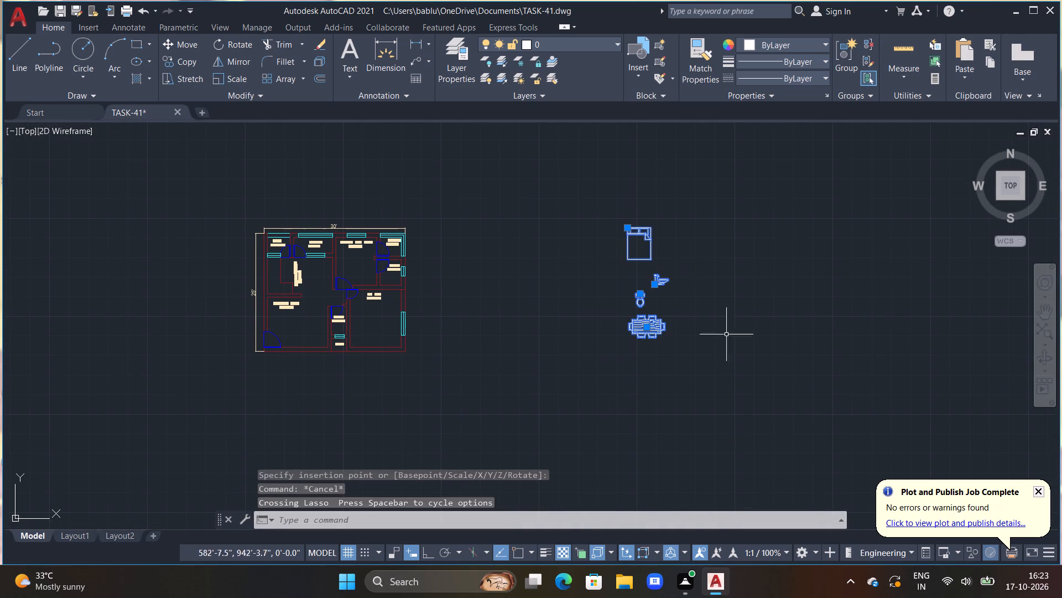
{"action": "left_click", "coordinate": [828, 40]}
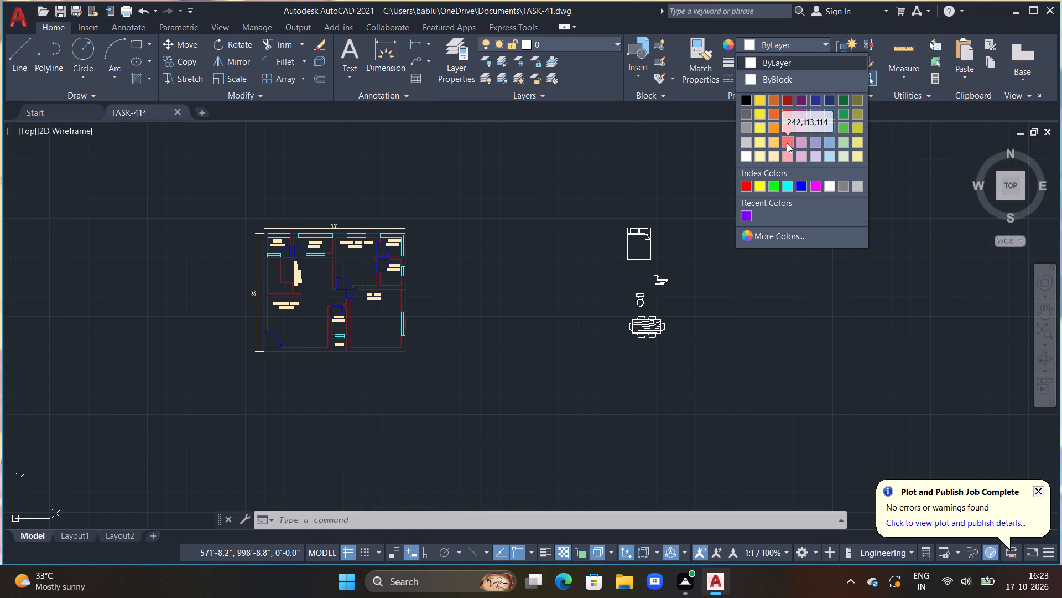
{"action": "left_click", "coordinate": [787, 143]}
Set the colour of the bed, two toilet and dining set blocks outside the plan to Red.
{"action": "left_click_drag", "start_coordinate": [710, 184], "coordinate": [577, 203]}
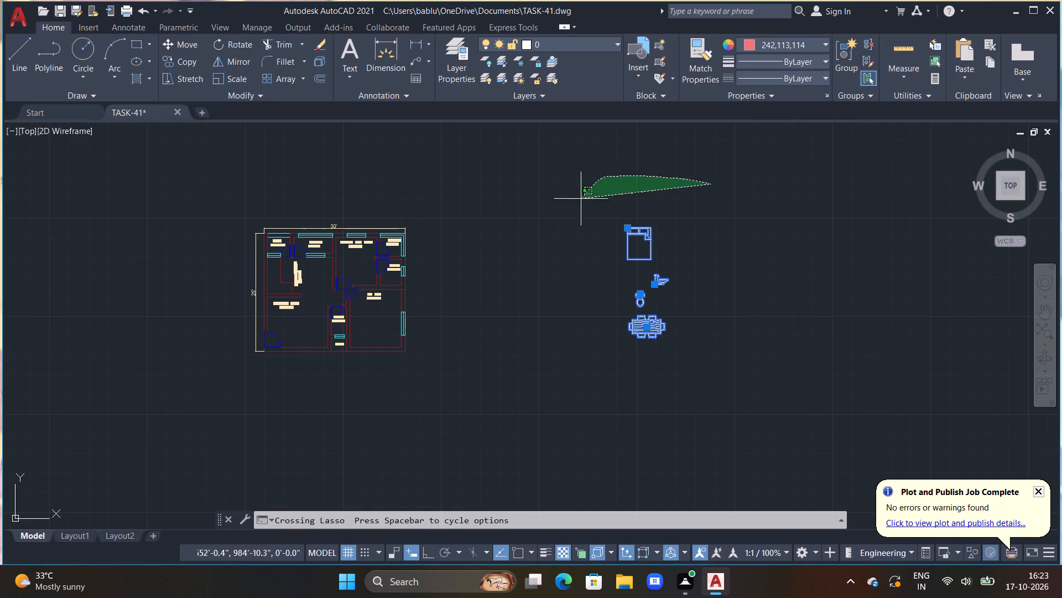
{"action": "left_click_drag", "start_coordinate": [577, 203], "coordinate": [730, 395]}
{"action": "left_click", "coordinate": [821, 43]}
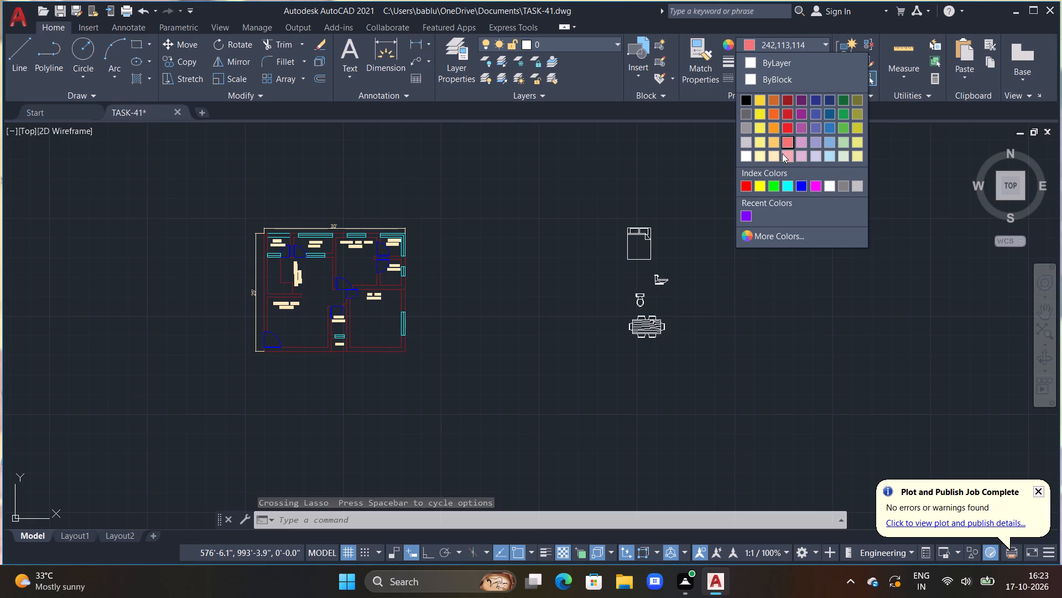
{"action": "left_click", "coordinate": [747, 187]}
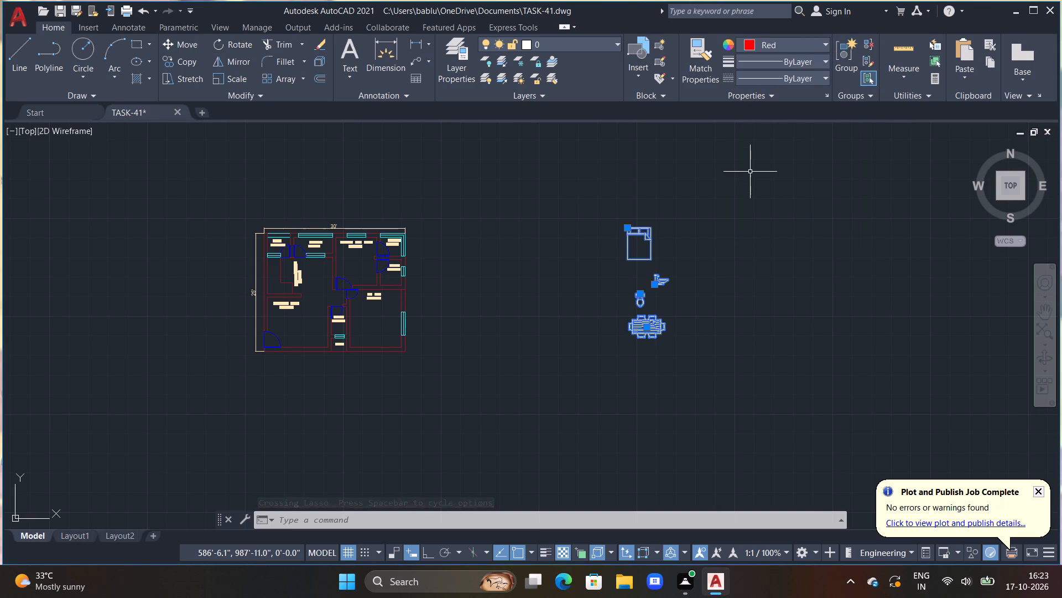
{"action": "key", "text": "Escape"}
{"action": "key", "text": "Escape"}
{"action": "key", "text": "Escape"}
{"action": "key", "text": "Escape"}
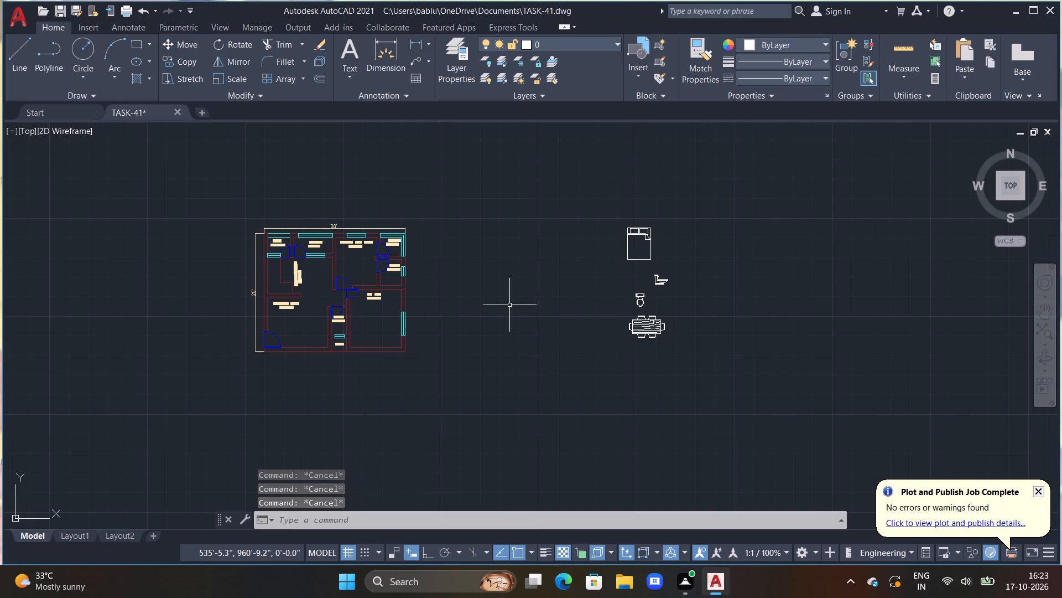
Copy the queen bed block from outside the plan into the Master Bed Room.
{"action": "middle_click_drag", "start_coordinate": [509, 305], "coordinate": [536, 269]}
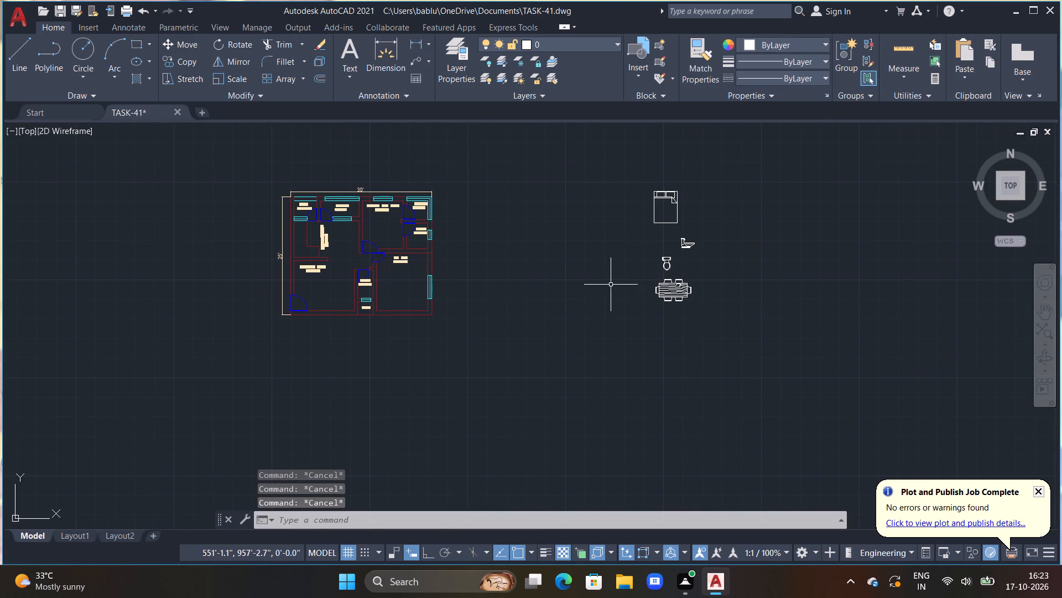
{"action": "scroll", "coordinate": [614, 279], "scroll_direction": "up", "scroll_amount": 1}
{"action": "scroll", "coordinate": [665, 220], "scroll_direction": "down", "scroll_amount": 1}
{"action": "middle_click_drag", "start_coordinate": [665, 221], "coordinate": [657, 266]}
{"action": "scroll", "coordinate": [394, 262], "scroll_direction": "up", "scroll_amount": 2}
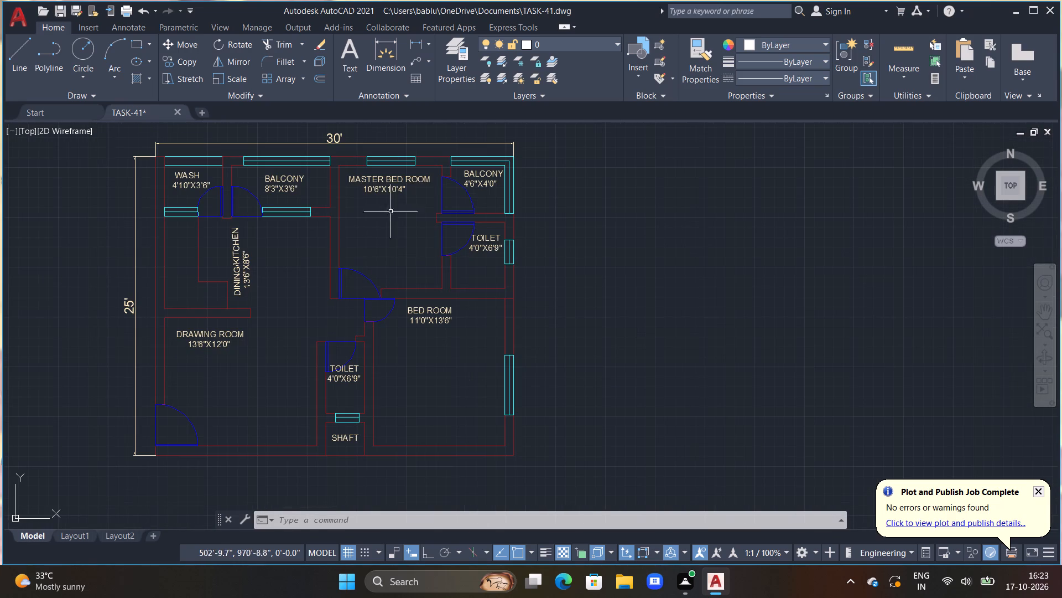
{"action": "scroll", "coordinate": [636, 291], "scroll_direction": "down", "scroll_amount": 2}
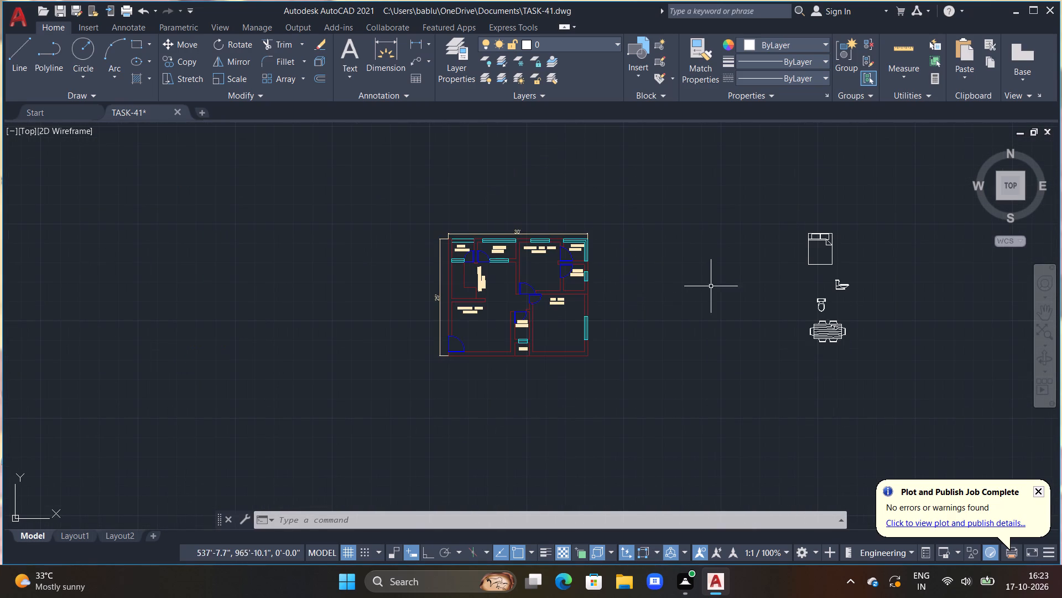
{"action": "left_click", "coordinate": [808, 265]}
{"action": "type", "text": "CO M"}
{"action": "key", "text": "space"}
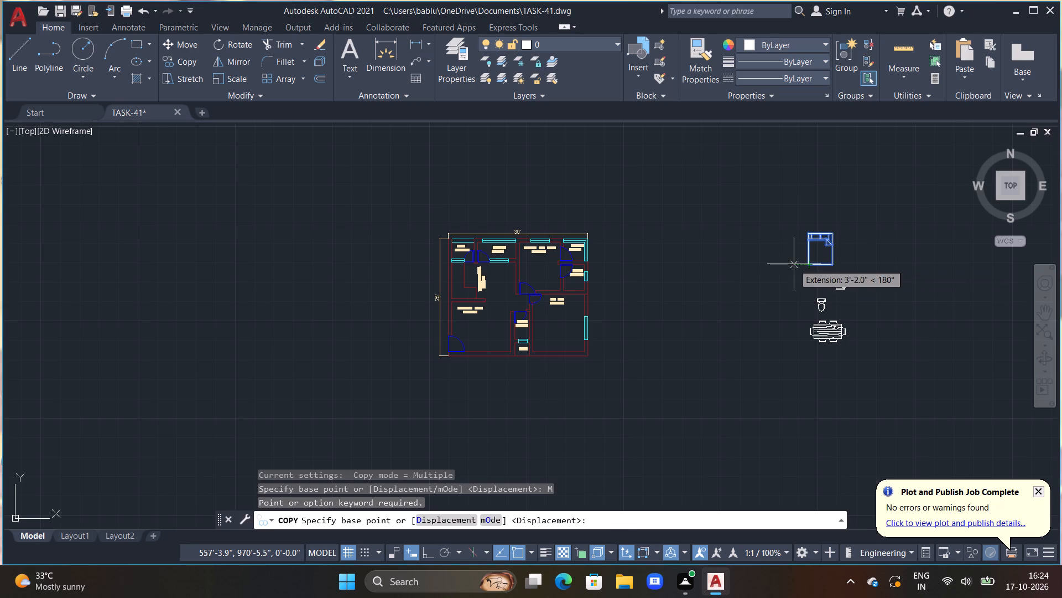
{"action": "left_click_drag", "start_coordinate": [794, 264], "coordinate": [679, 298]}
{"action": "scroll", "coordinate": [572, 289], "scroll_direction": "up", "scroll_amount": 2}
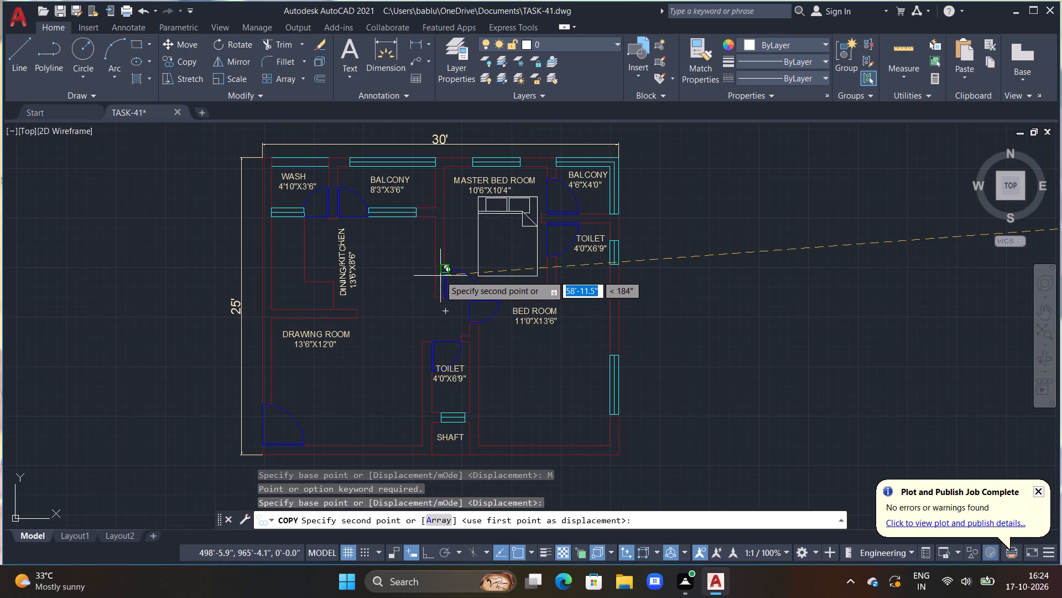
{"action": "scroll", "coordinate": [438, 276], "scroll_direction": "up", "scroll_amount": 2}
{"action": "middle_click_drag", "start_coordinate": [437, 277], "coordinate": [407, 311]}
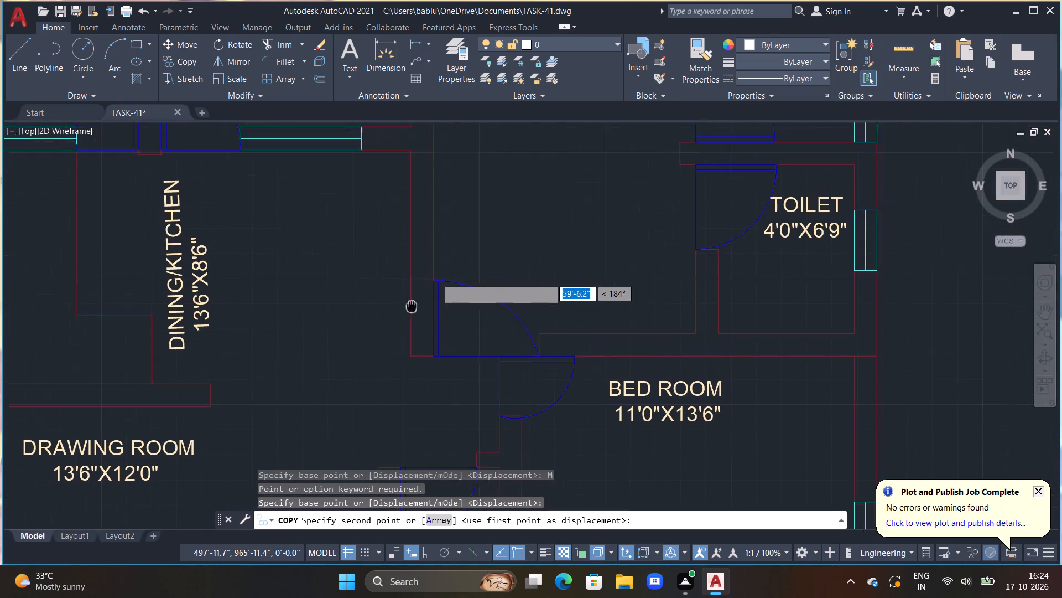
{"action": "middle_click_drag", "start_coordinate": [407, 311], "coordinate": [367, 333]}
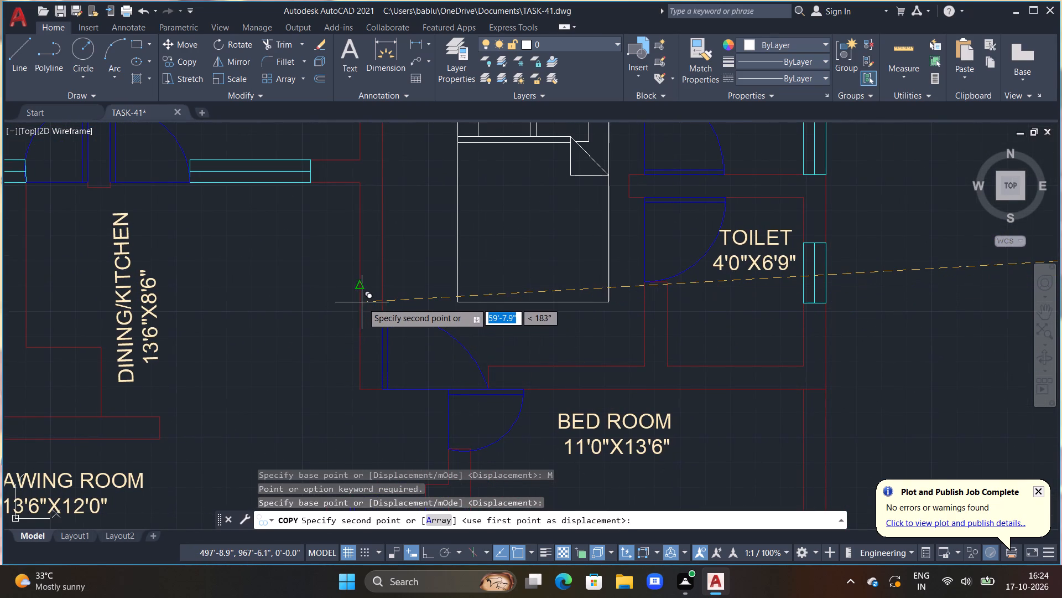
{"action": "left_click", "coordinate": [365, 304]}
{"action": "scroll", "coordinate": [483, 311], "scroll_direction": "down", "scroll_amount": 1}
{"action": "key", "text": "Escape"}
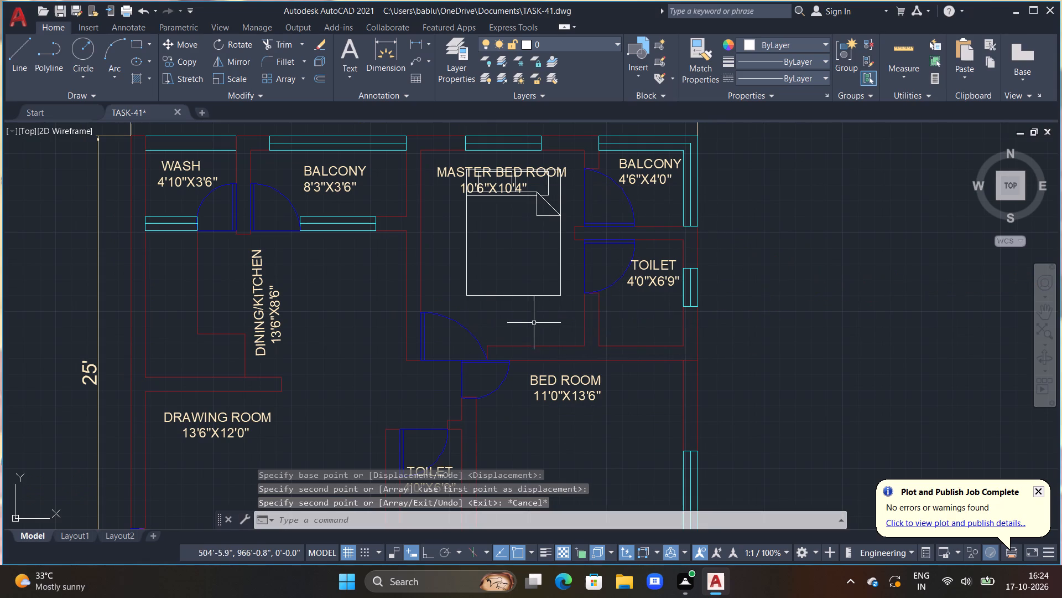
Move the bed in the Master Bed Room slightly south, clear of the room label.
{"action": "left_click", "coordinate": [538, 295]}
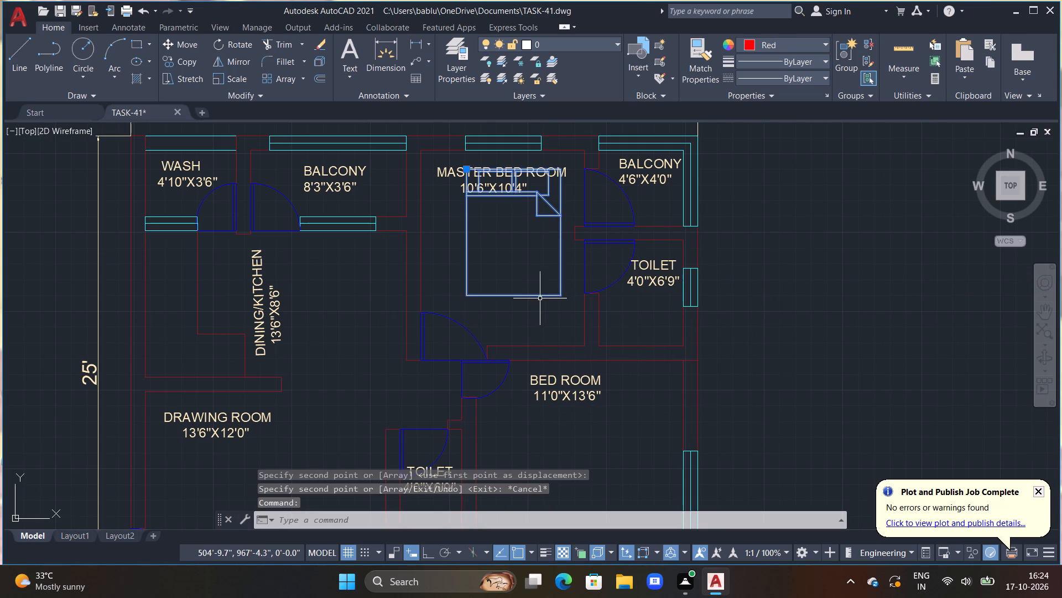
{"action": "type", "text": "M"}
{"action": "key", "text": "space"}
{"action": "left_click", "coordinate": [540, 298]}
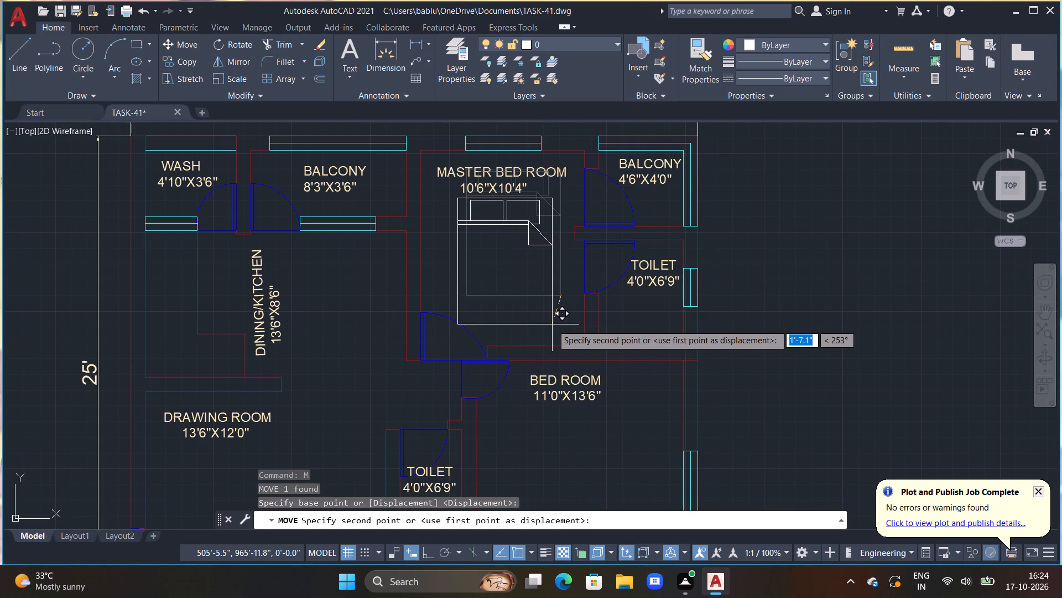
{"action": "left_click", "coordinate": [568, 325]}
Rotate the queen bed outside the plan 180° with Ortho on so its pillows face south, and switch off the grid.
{"action": "scroll", "coordinate": [572, 331], "scroll_direction": "down", "scroll_amount": 3}
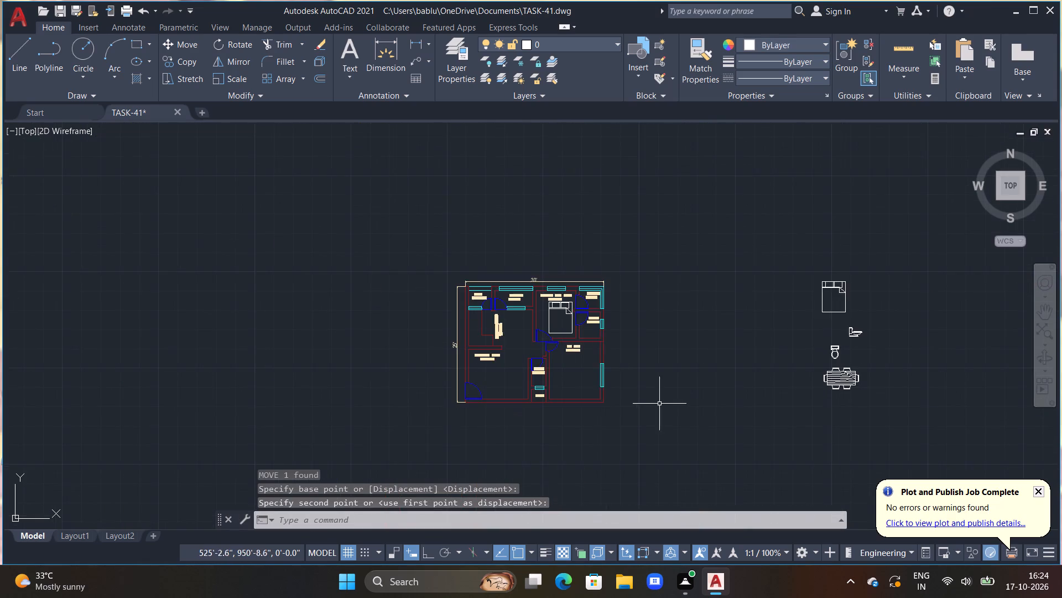
{"action": "middle_click_drag", "start_coordinate": [663, 404], "coordinate": [561, 248]}
{"action": "middle_click_drag", "start_coordinate": [681, 189], "coordinate": [649, 287]}
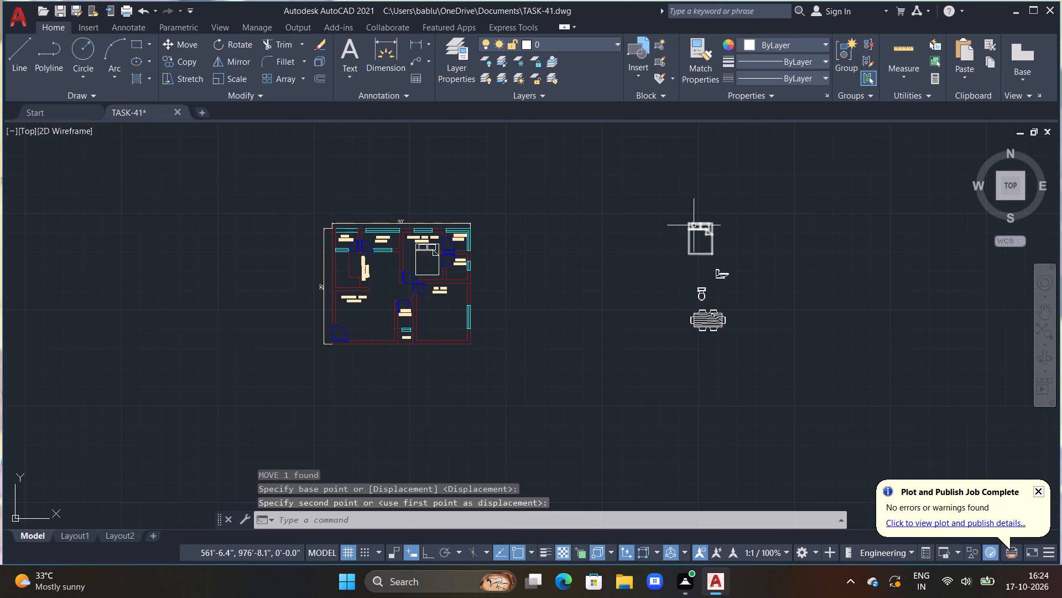
{"action": "left_click", "coordinate": [693, 225]}
{"action": "key", "text": "r"}
{"action": "type", "text": "O"}
{"action": "key", "text": "space"}
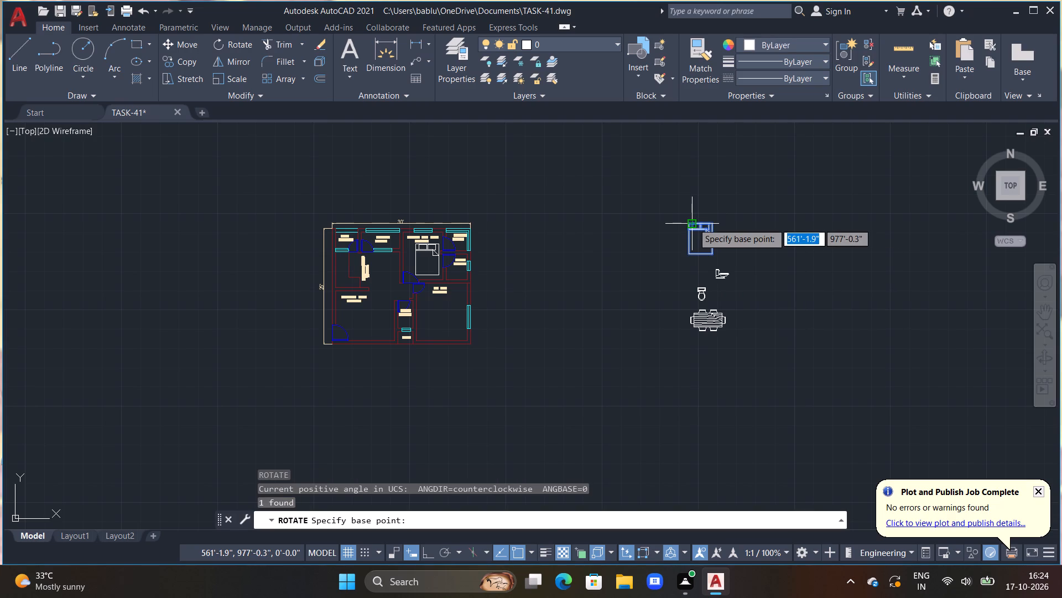
{"action": "left_click_drag", "start_coordinate": [694, 223], "coordinate": [707, 218]}
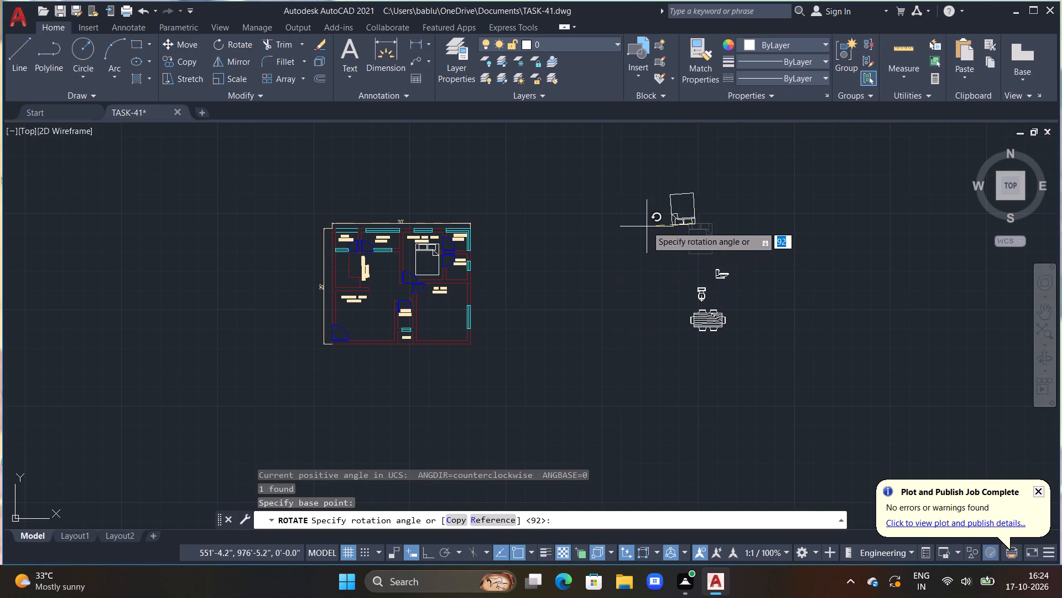
{"action": "key", "text": "F7"}
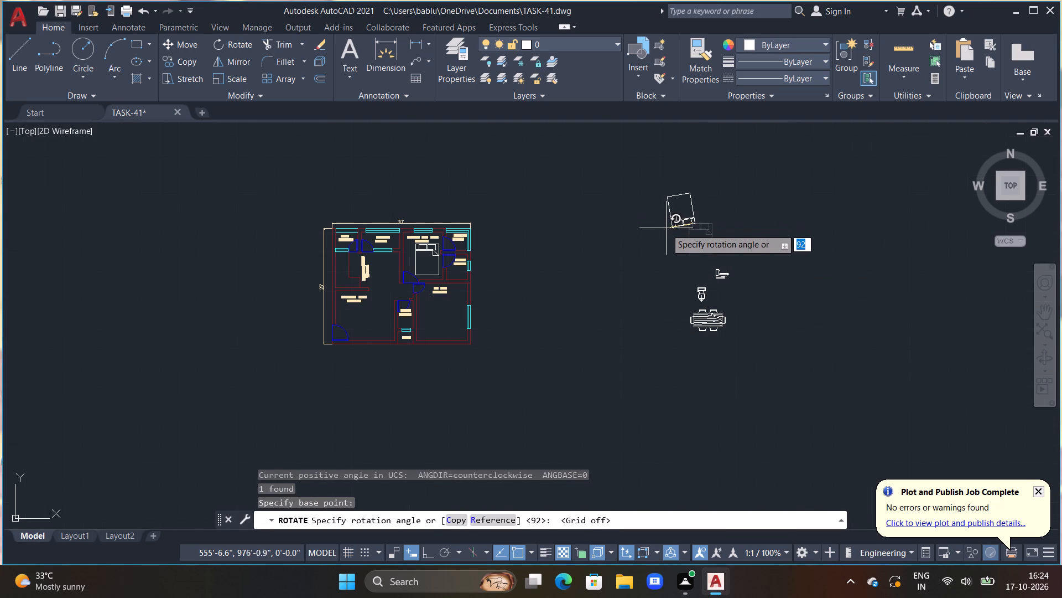
{"action": "key", "text": "F8"}
{"action": "left_click", "coordinate": [667, 228]}
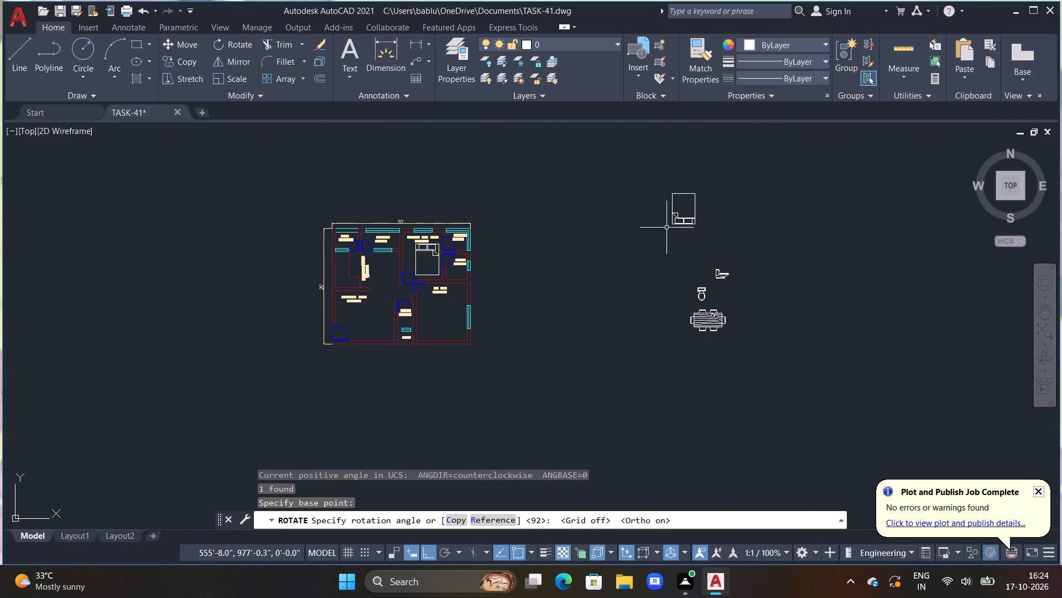
Move the rotated queen bed with Ortho off into the 11'0"X13'6" Bed Room, with its pillows near the south wall.
{"action": "left_click", "coordinate": [675, 216]}
{"action": "type", "text": "M"}
{"action": "key", "text": "space"}
{"action": "left_click_drag", "start_coordinate": [672, 225], "coordinate": [636, 259]}
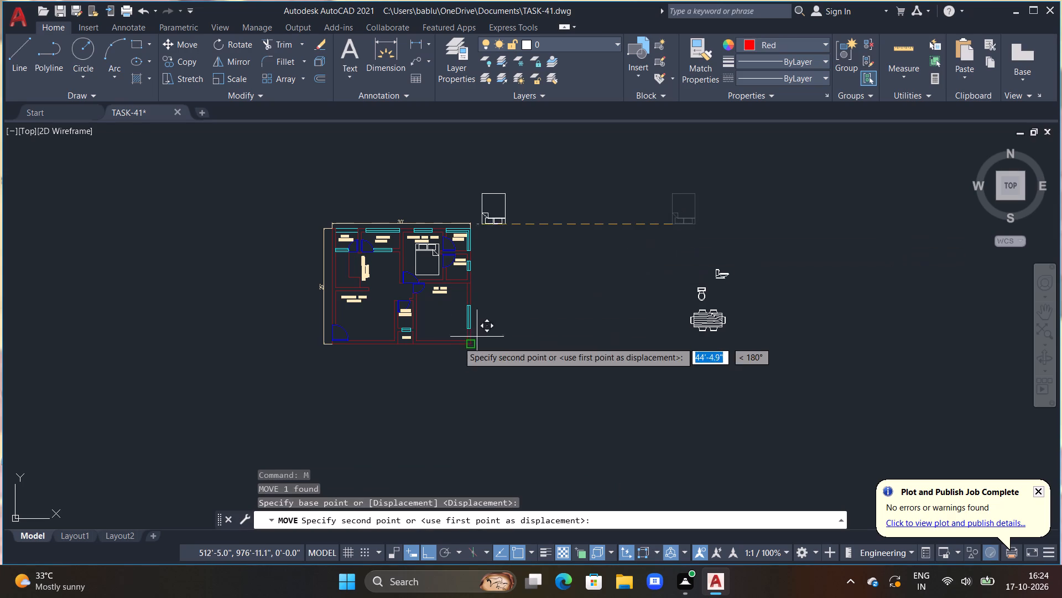
{"action": "key", "text": "F8"}
{"action": "scroll", "coordinate": [440, 337], "scroll_direction": "up", "scroll_amount": 3}
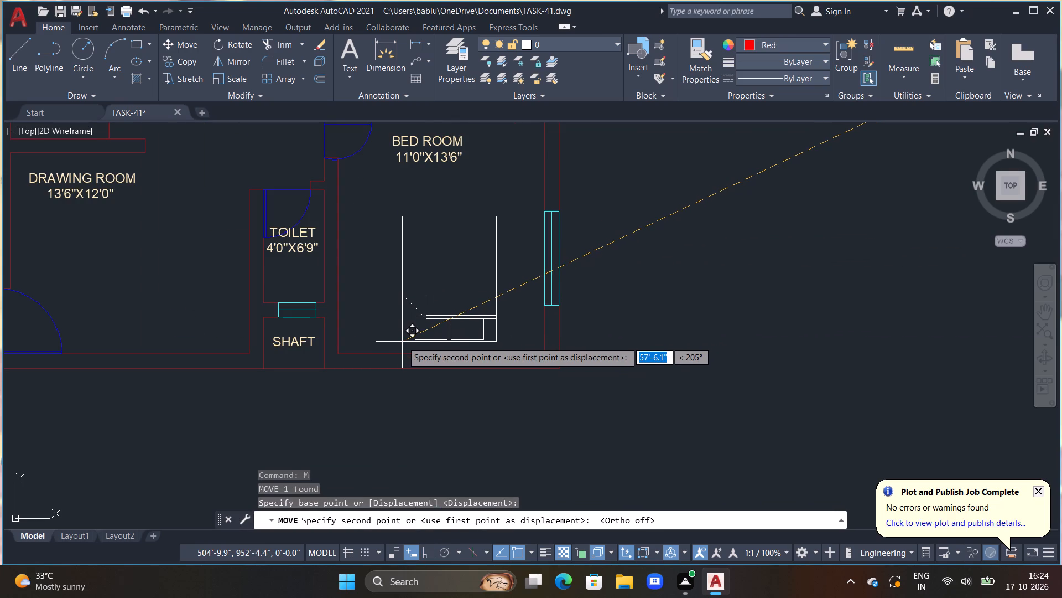
{"action": "left_click", "coordinate": [402, 346]}
{"action": "key", "text": "Escape"}
{"action": "scroll", "coordinate": [423, 350], "scroll_direction": "down", "scroll_amount": 3}
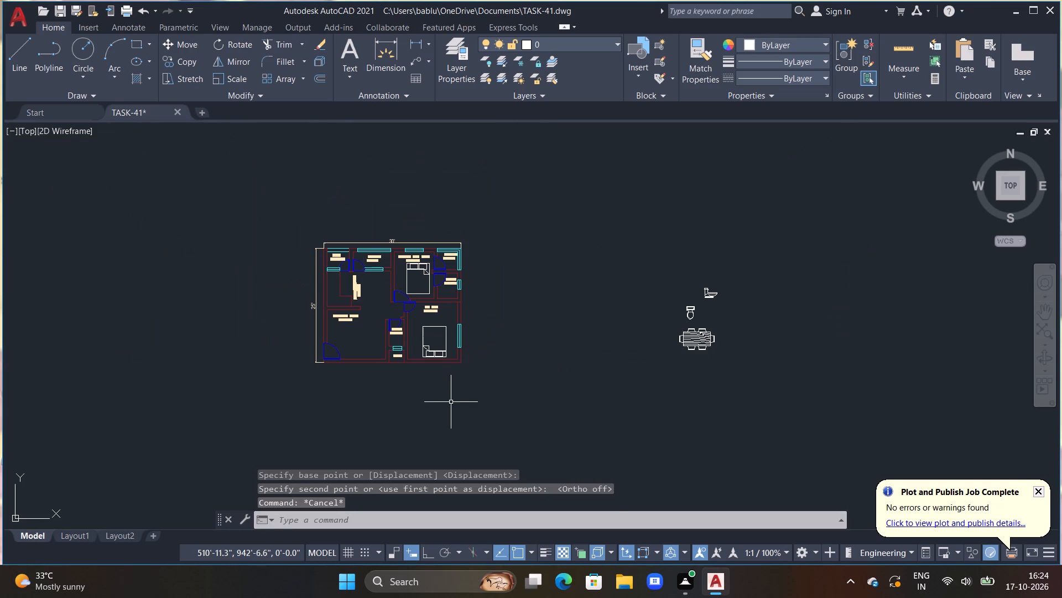
Move the BED ROOM 11'0"X13'6" label south to just above the foot of the bed.
{"action": "middle_click_drag", "start_coordinate": [460, 406], "coordinate": [535, 392]}
{"action": "scroll", "coordinate": [535, 364], "scroll_direction": "up", "scroll_amount": 1}
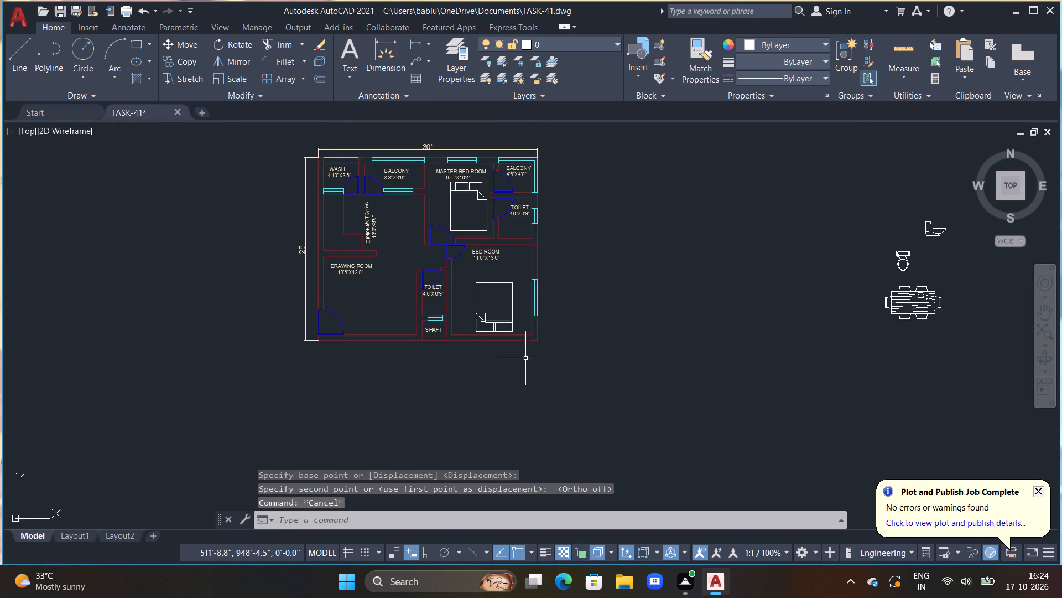
{"action": "scroll", "coordinate": [504, 333], "scroll_direction": "up", "scroll_amount": 2}
{"action": "middle_click_drag", "start_coordinate": [499, 318], "coordinate": [499, 407]}
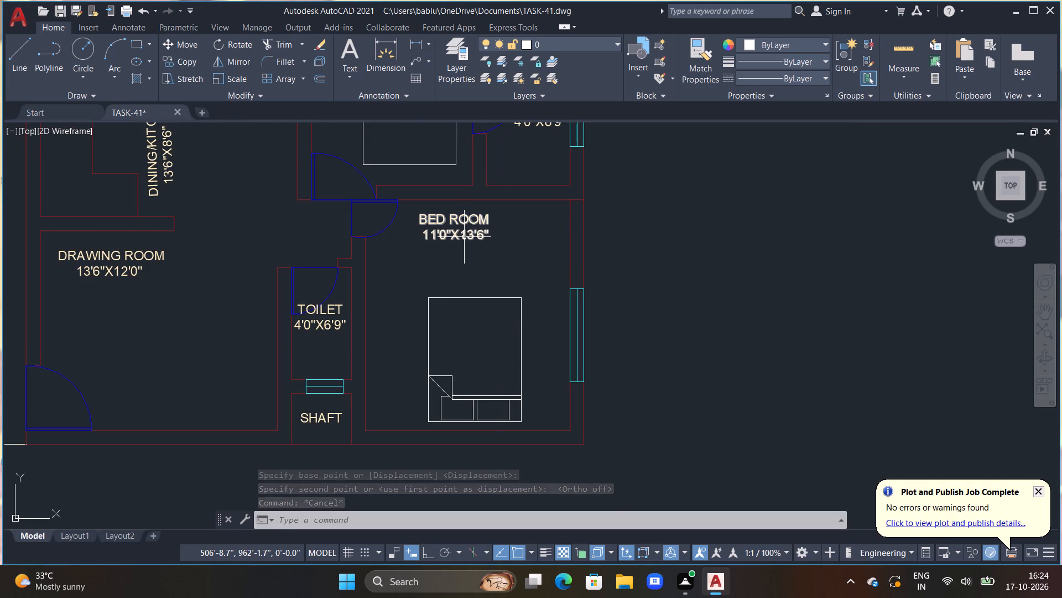
{"action": "left_click", "coordinate": [464, 238]}
{"action": "type", "text": "M"}
{"action": "key", "text": "space"}
{"action": "left_click", "coordinate": [464, 238]}
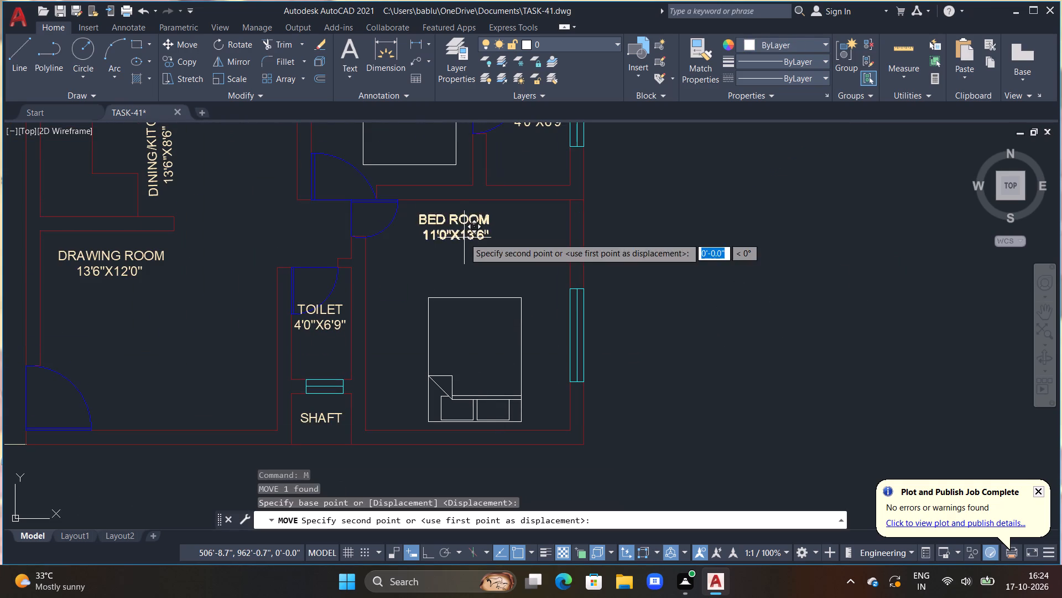
{"action": "left_click", "coordinate": [479, 285]}
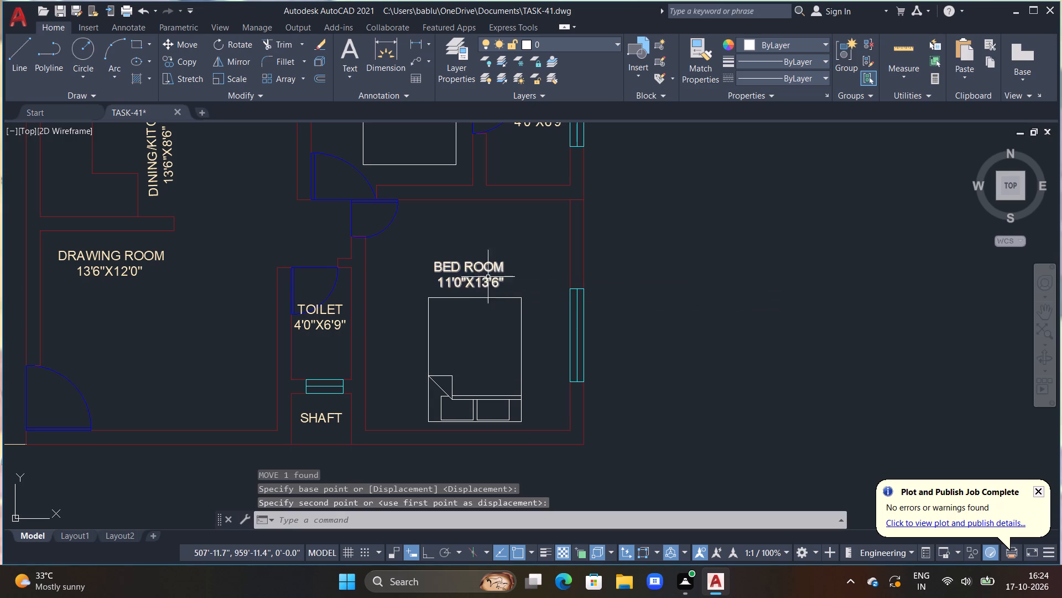
{"action": "scroll", "coordinate": [557, 271], "scroll_direction": "down", "scroll_amount": 1}
{"action": "scroll", "coordinate": [688, 282], "scroll_direction": "down", "scroll_amount": 1}
{"action": "scroll", "coordinate": [616, 285], "scroll_direction": "up", "scroll_amount": 1}
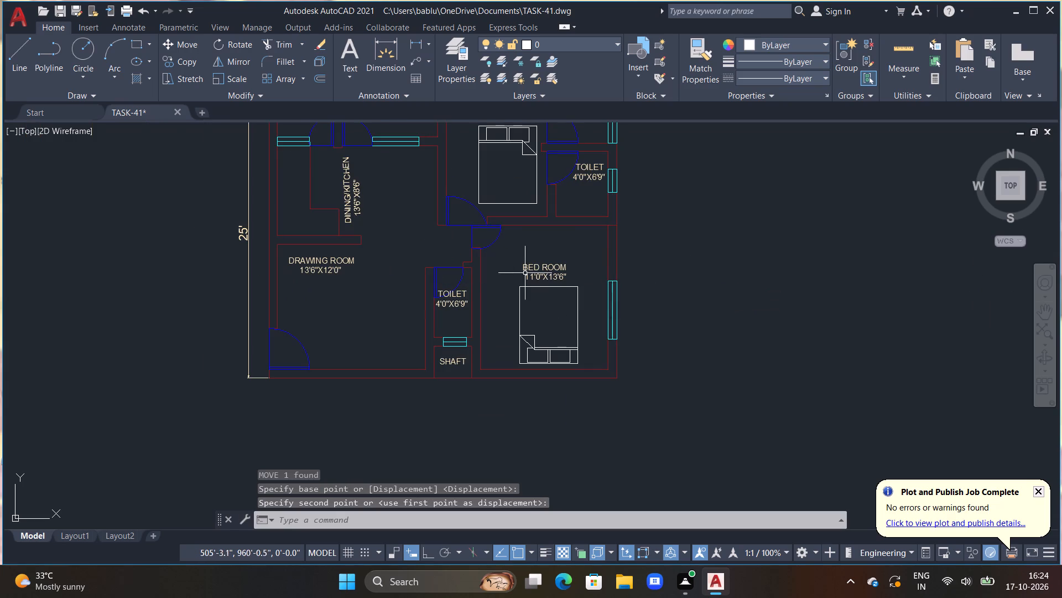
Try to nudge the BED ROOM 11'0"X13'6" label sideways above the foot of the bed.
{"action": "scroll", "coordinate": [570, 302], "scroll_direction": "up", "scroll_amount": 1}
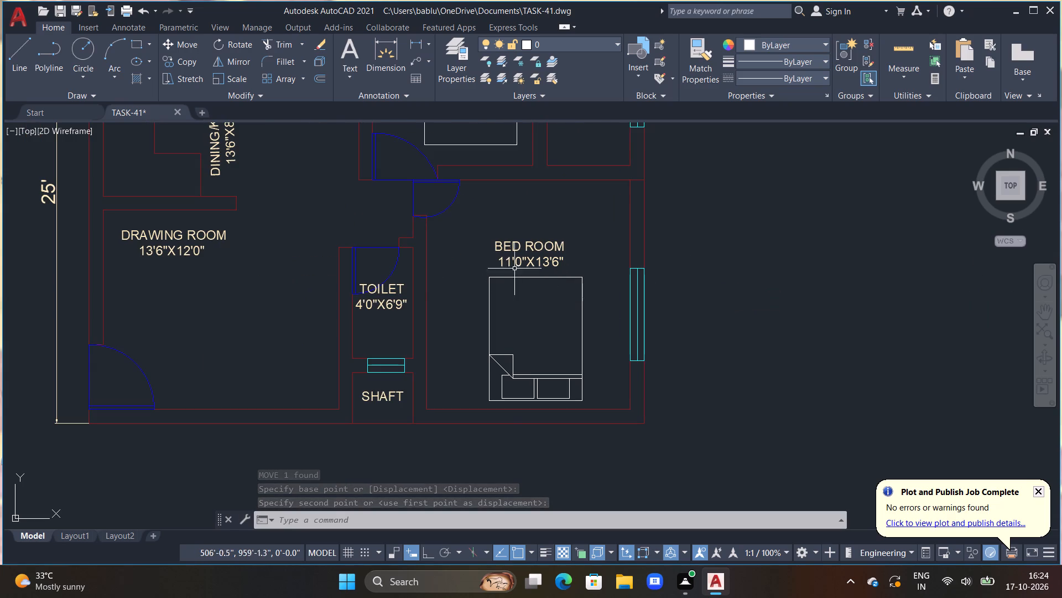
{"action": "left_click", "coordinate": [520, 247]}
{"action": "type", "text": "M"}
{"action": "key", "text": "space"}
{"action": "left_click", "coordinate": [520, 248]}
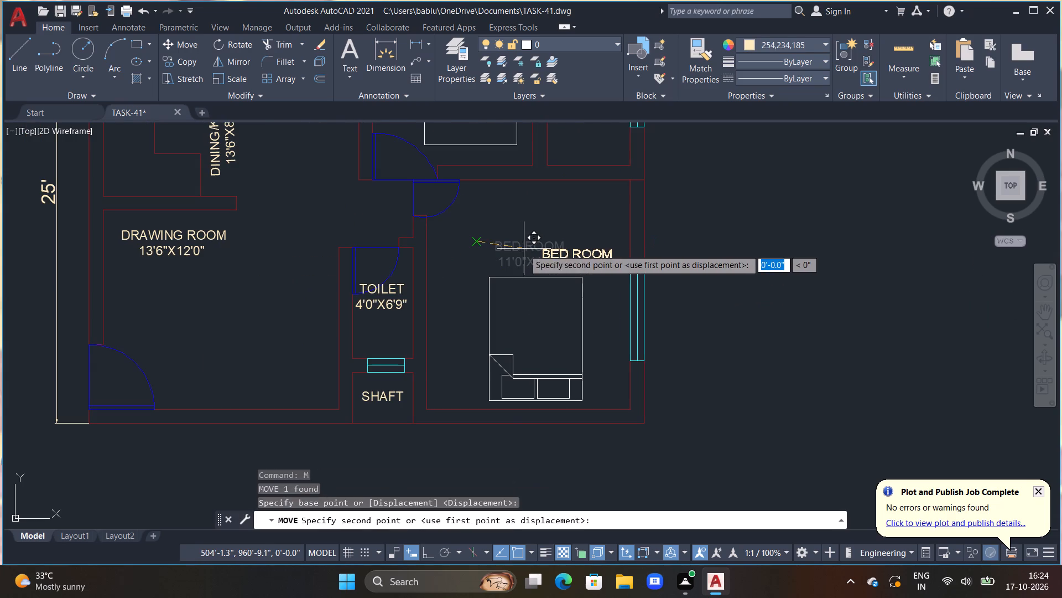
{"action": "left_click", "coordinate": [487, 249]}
Rotate the six-seat dining table outside the plan 270° with Ortho on so its length runs north-south.
{"action": "scroll", "coordinate": [637, 276], "scroll_direction": "down", "scroll_amount": 2}
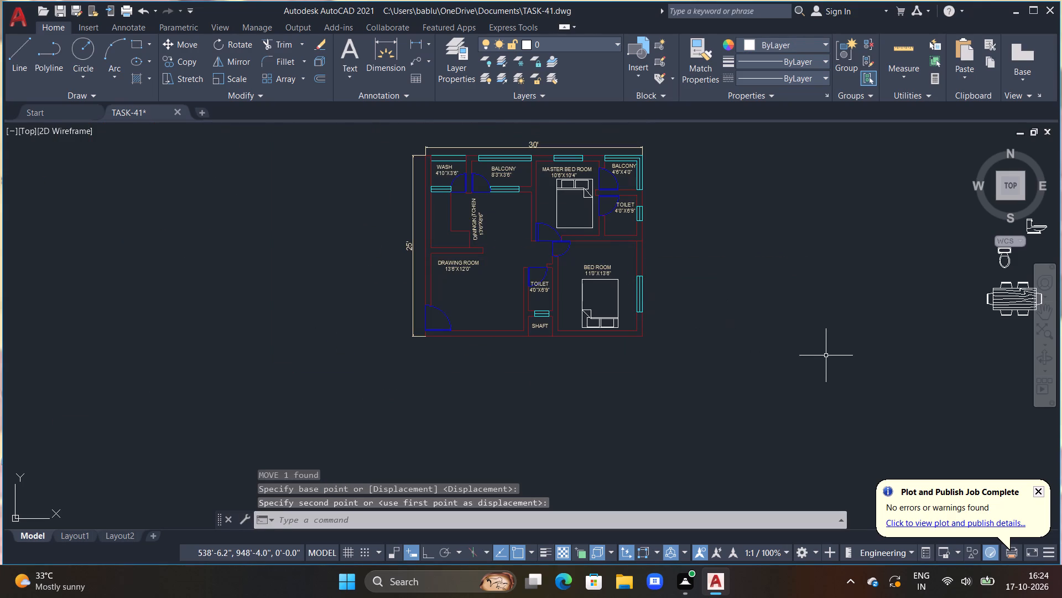
{"action": "scroll", "coordinate": [821, 351], "scroll_direction": "down", "scroll_amount": 1}
{"action": "middle_click_drag", "start_coordinate": [821, 351], "coordinate": [639, 353]}
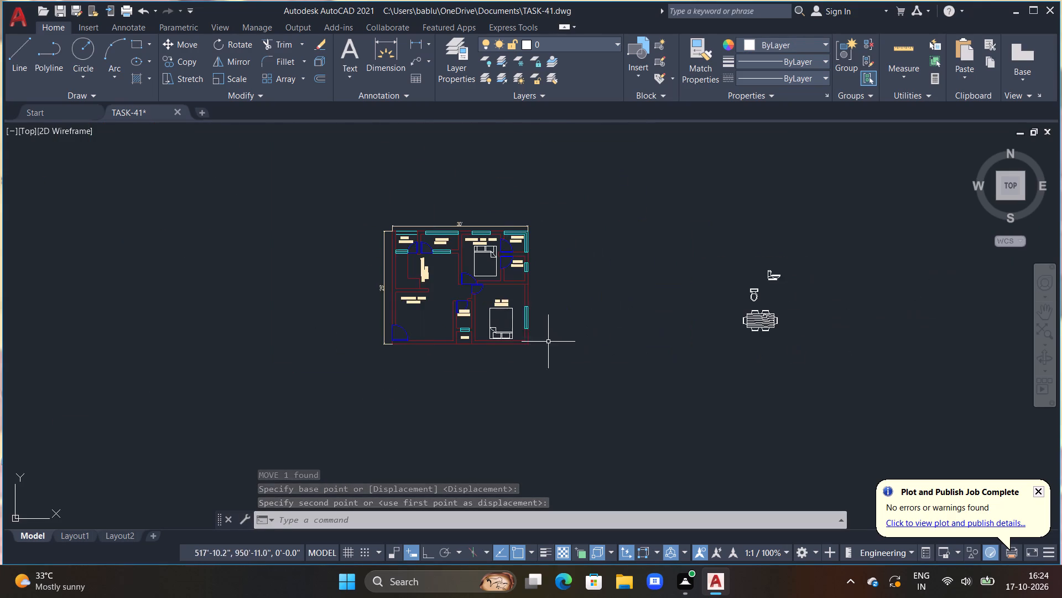
{"action": "scroll", "coordinate": [547, 326], "scroll_direction": "up", "scroll_amount": 1}
{"action": "middle_click_drag", "start_coordinate": [598, 306], "coordinate": [424, 311]}
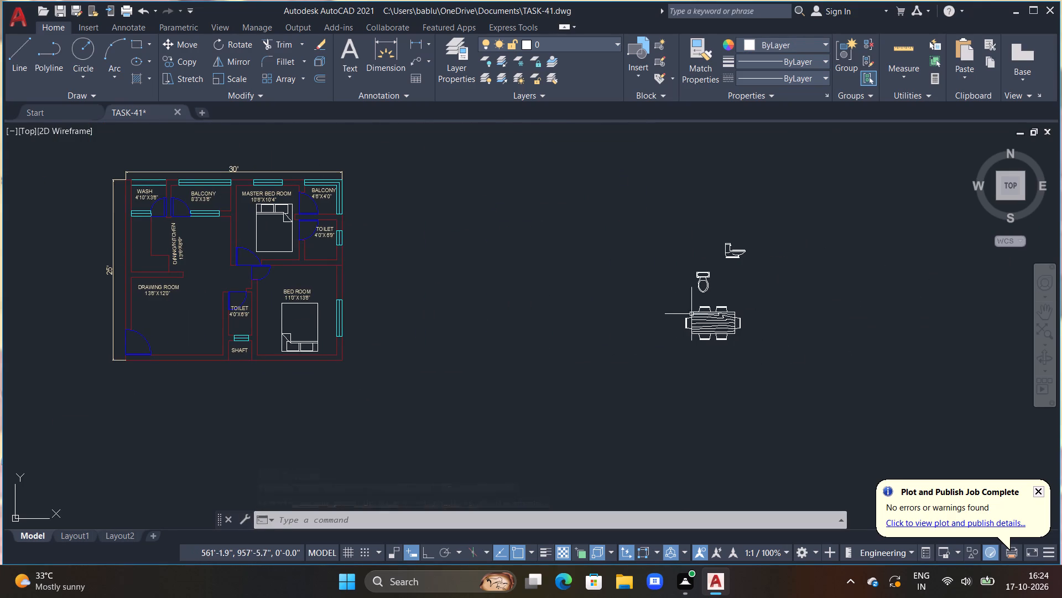
{"action": "left_click", "coordinate": [697, 312]}
{"action": "key", "text": "r"}
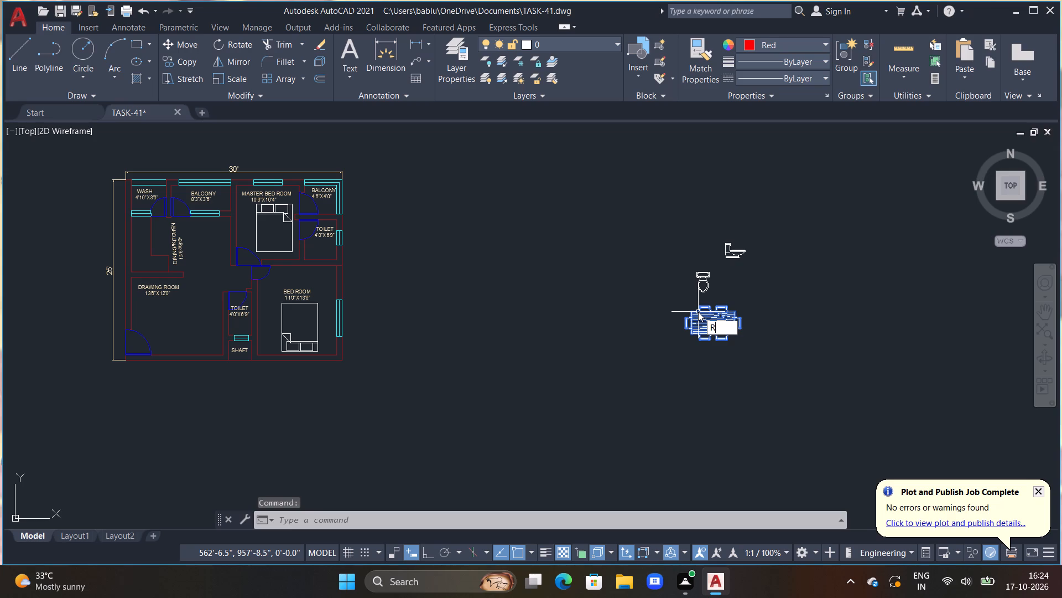
{"action": "type", "text": "O"}
{"action": "key", "text": "space"}
{"action": "left_click", "coordinate": [698, 312]}
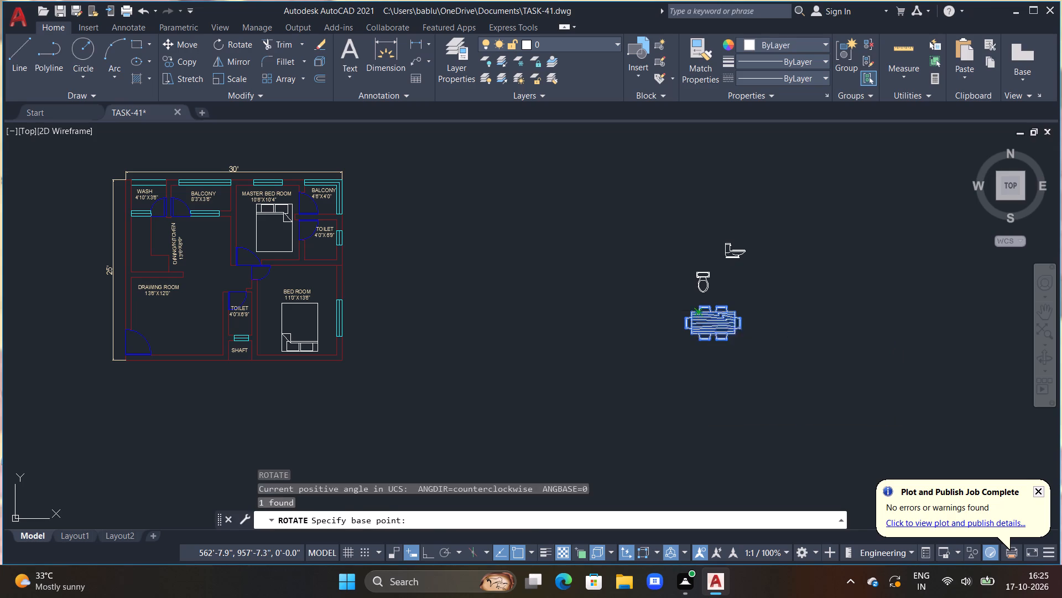
{"action": "key", "text": "F8"}
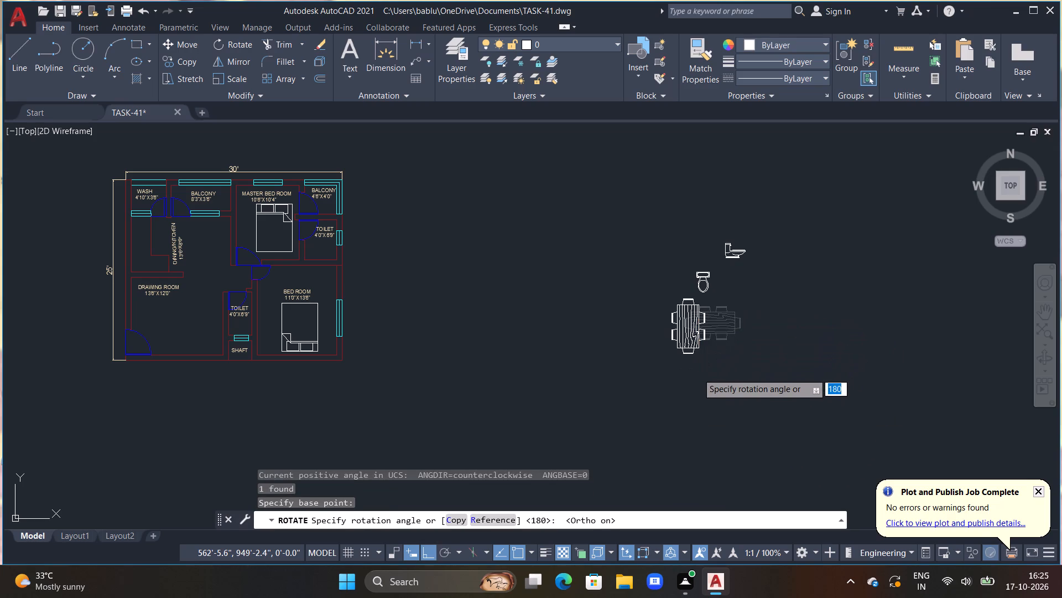
{"action": "left_click", "coordinate": [700, 375]}
Move the rotated dining table with Ortho off into the DINING/KITCHEN, just east of the room label.
{"action": "left_click", "coordinate": [680, 346]}
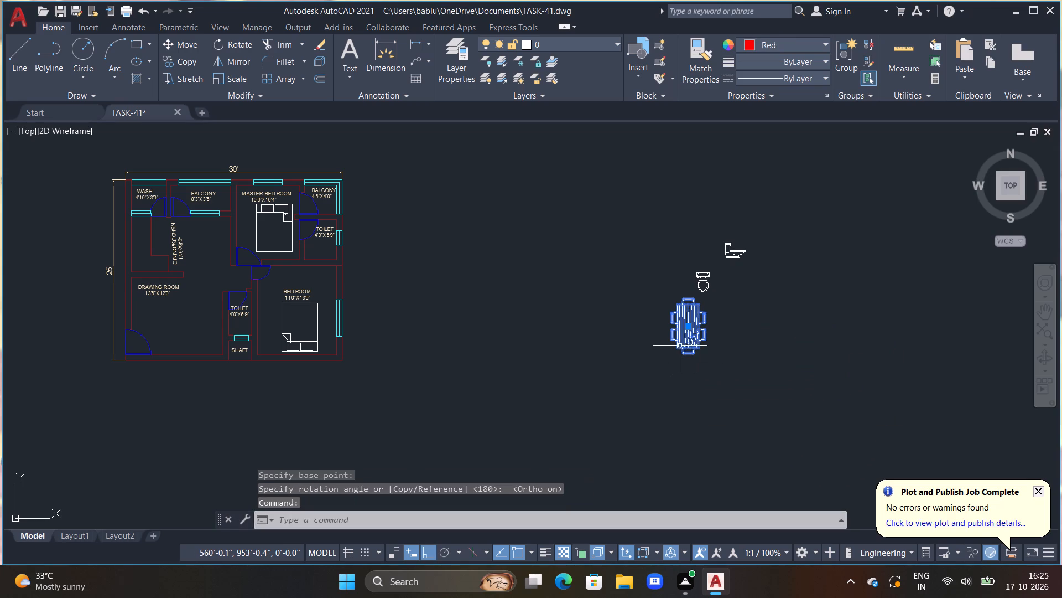
{"action": "type", "text": "M"}
{"action": "key", "text": "space"}
{"action": "left_click", "coordinate": [680, 346]}
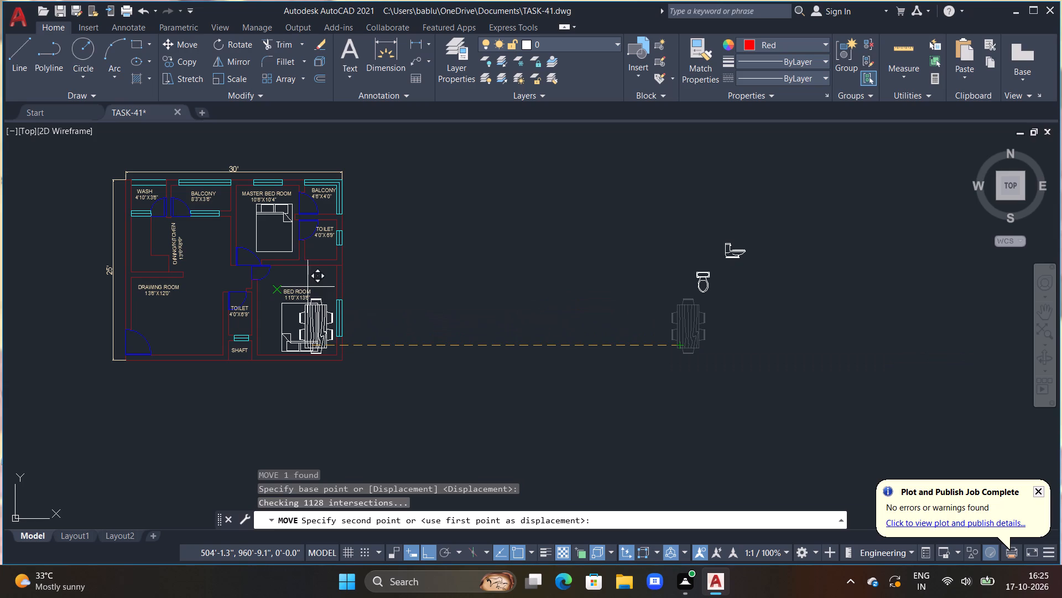
{"action": "key", "text": "F8"}
{"action": "scroll", "coordinate": [194, 272], "scroll_direction": "up", "scroll_amount": 1}
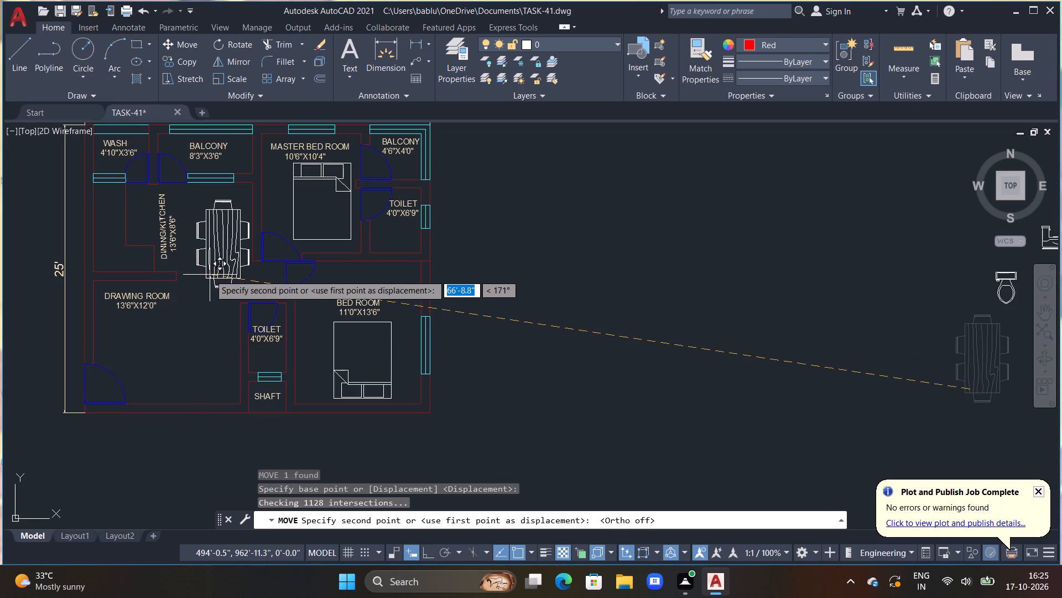
{"action": "middle_click_drag", "start_coordinate": [212, 280], "coordinate": [237, 340]}
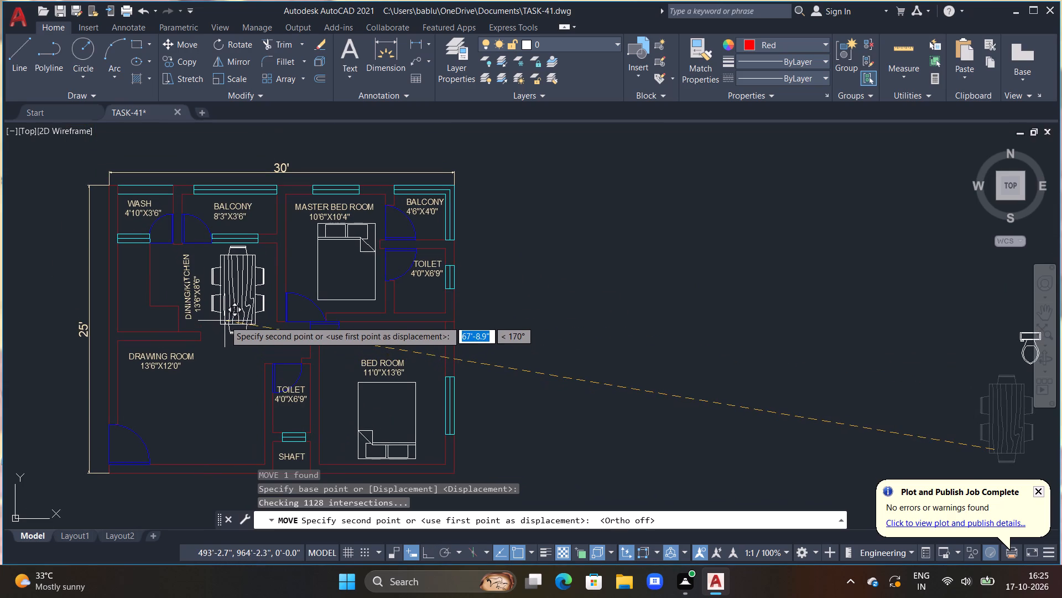
{"action": "left_click", "coordinate": [221, 319]}
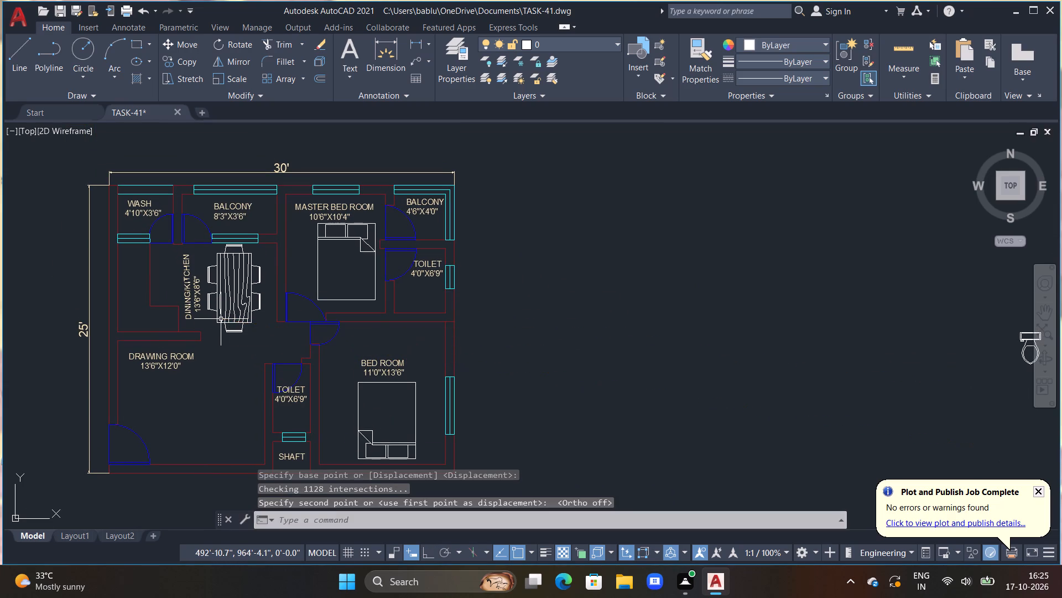
{"action": "key", "text": "Escape"}
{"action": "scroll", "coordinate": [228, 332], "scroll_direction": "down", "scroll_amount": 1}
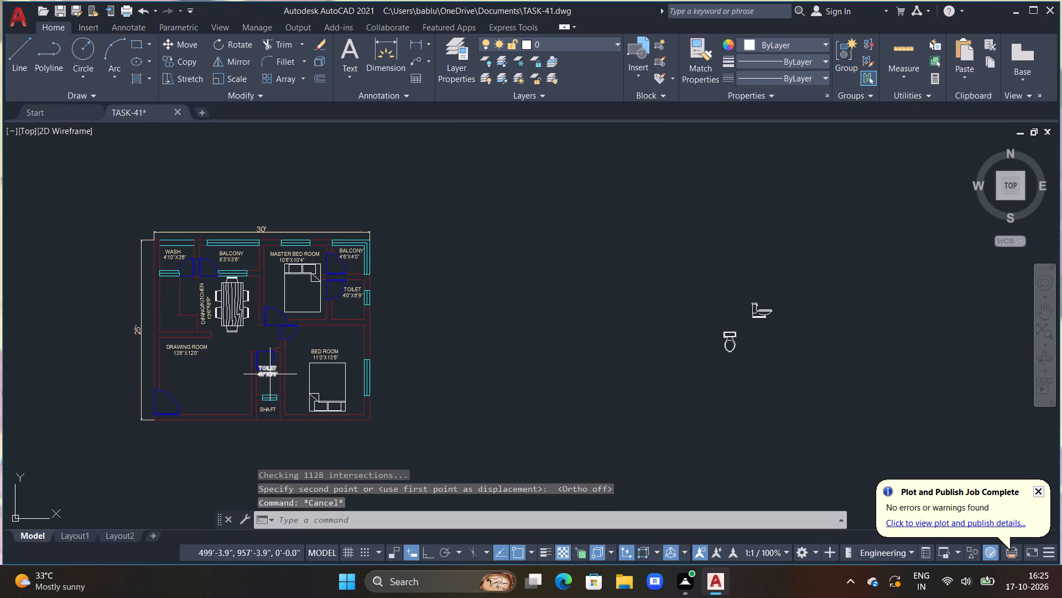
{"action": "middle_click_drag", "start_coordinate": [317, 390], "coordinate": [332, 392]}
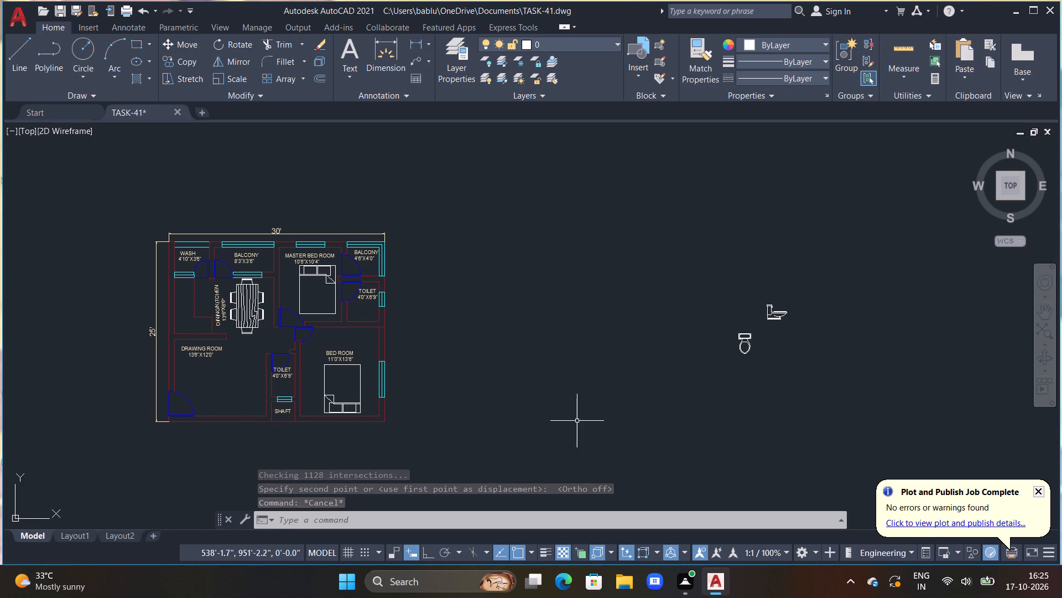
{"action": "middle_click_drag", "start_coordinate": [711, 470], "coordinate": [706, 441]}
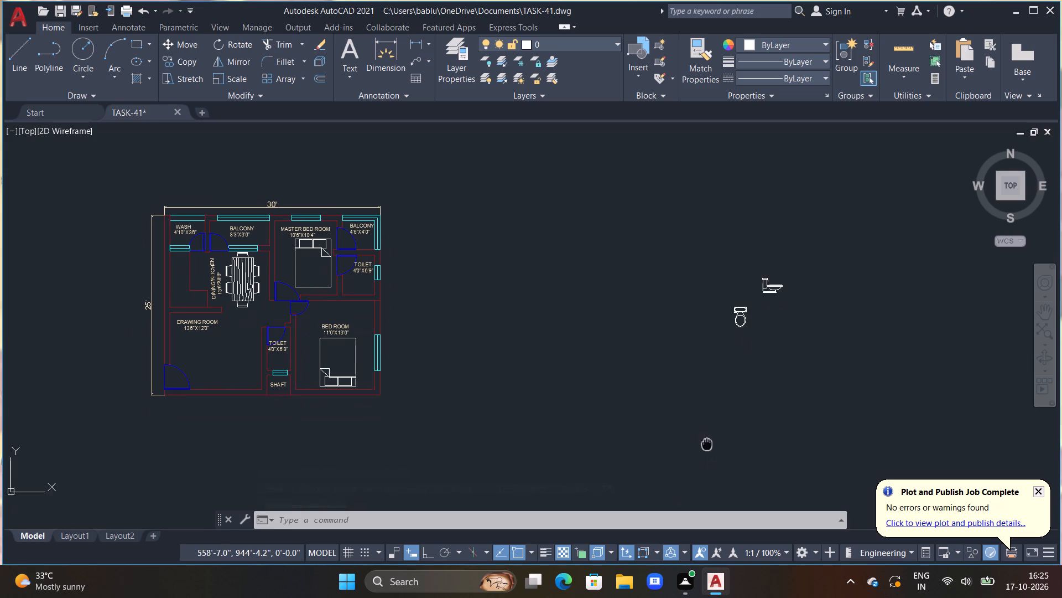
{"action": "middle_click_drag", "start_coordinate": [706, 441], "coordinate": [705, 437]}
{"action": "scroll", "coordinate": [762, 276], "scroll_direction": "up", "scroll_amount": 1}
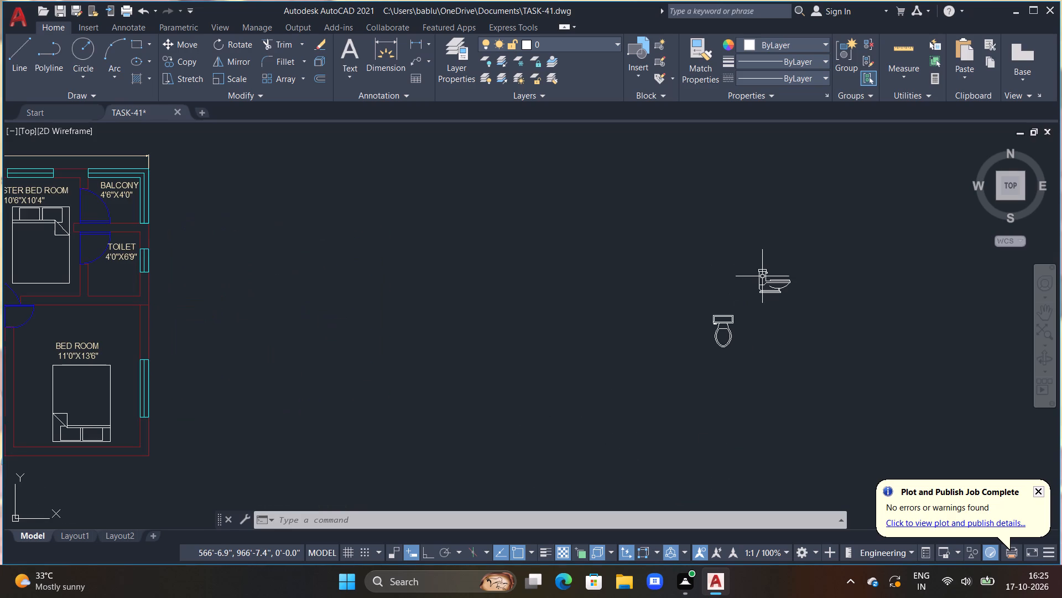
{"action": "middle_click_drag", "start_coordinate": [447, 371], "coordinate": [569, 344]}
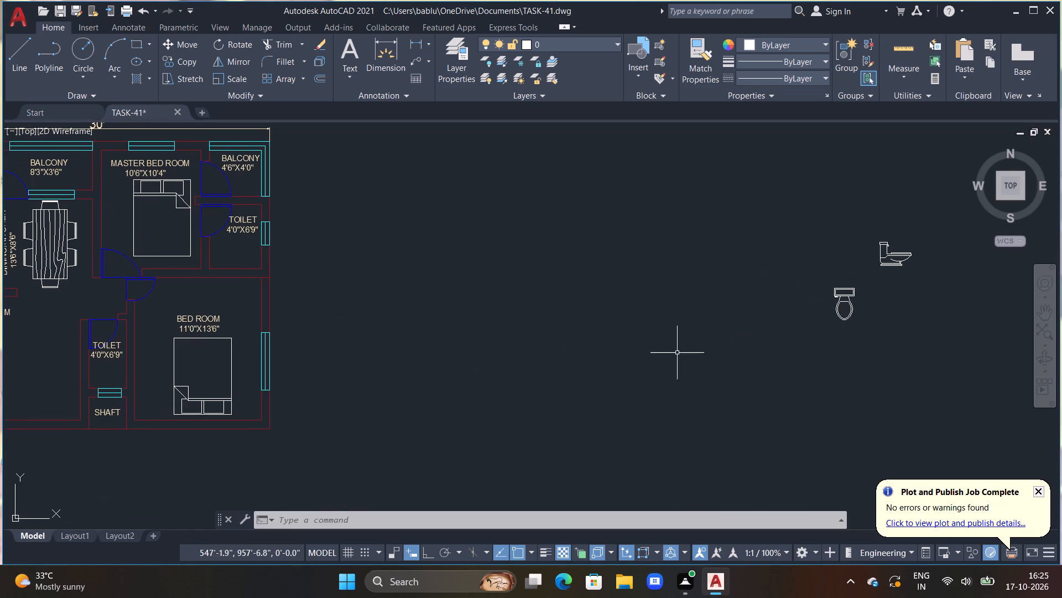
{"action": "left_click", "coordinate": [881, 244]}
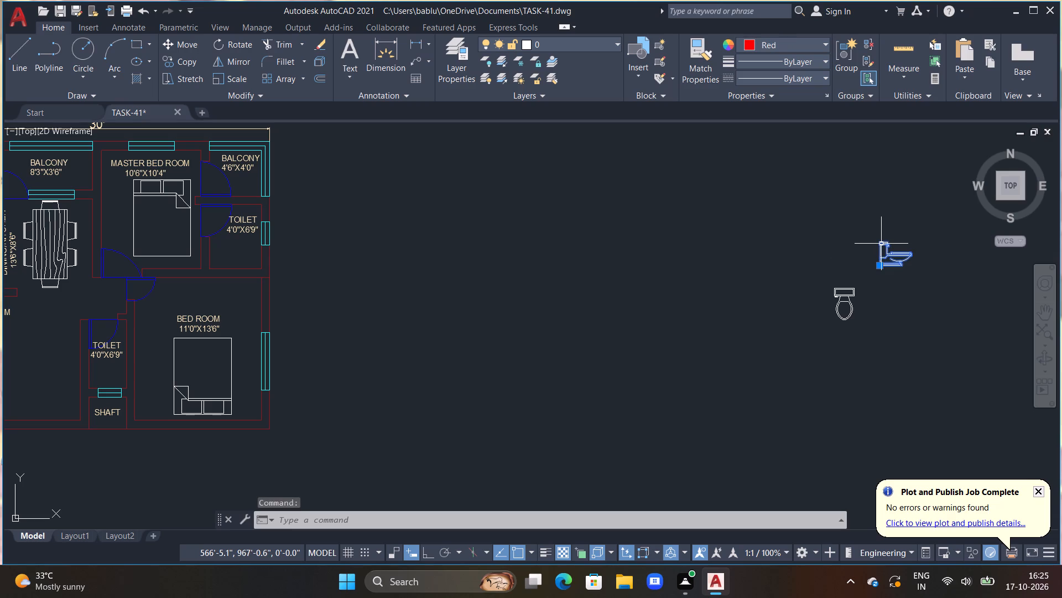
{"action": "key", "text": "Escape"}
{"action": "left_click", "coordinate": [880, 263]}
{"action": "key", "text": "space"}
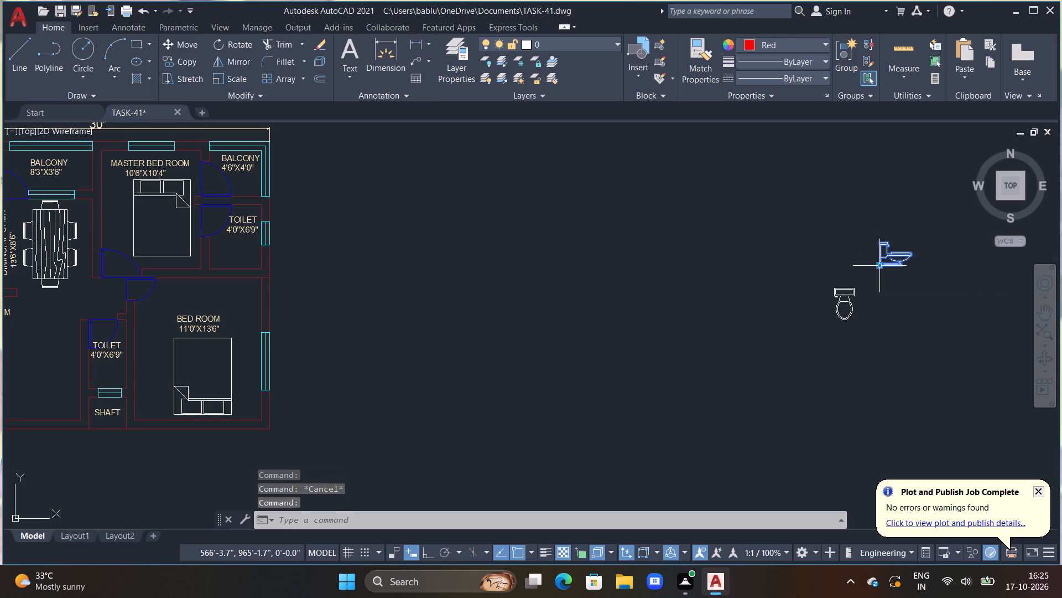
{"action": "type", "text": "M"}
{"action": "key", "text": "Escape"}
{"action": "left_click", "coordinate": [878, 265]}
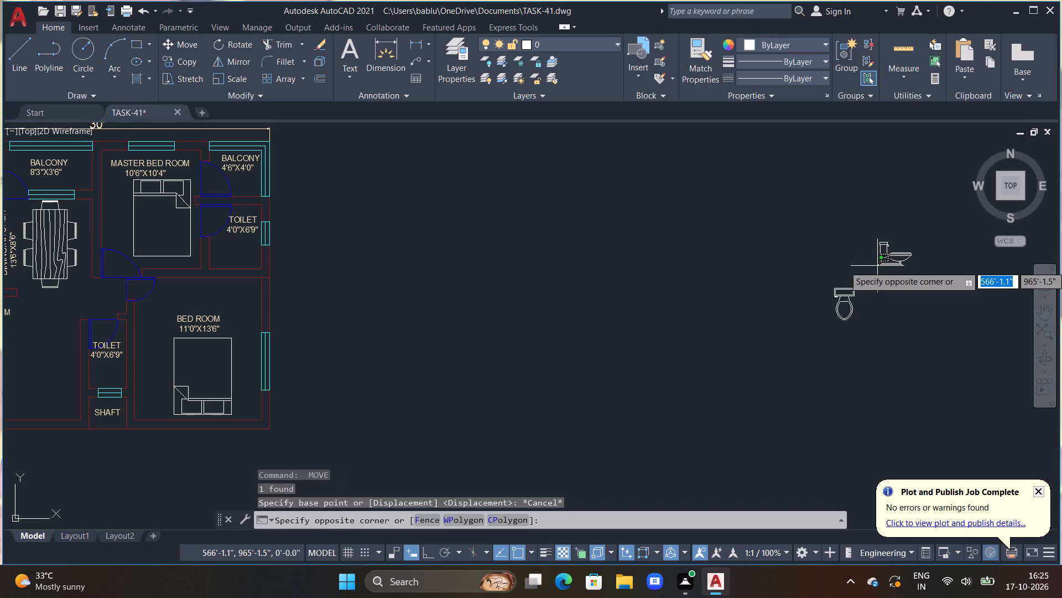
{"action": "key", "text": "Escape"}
Move the side-view toilet block into the 4'0"X6'9" TOILET beside the shaft, just below the room label.
{"action": "left_click", "coordinate": [882, 251]}
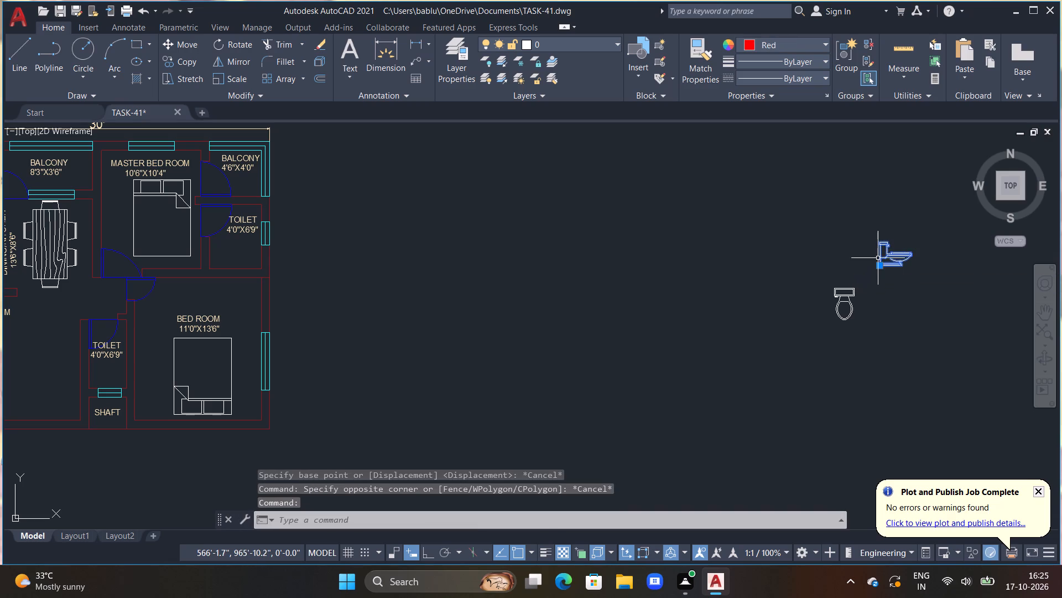
{"action": "type", "text": "M"}
{"action": "key", "text": "space"}
{"action": "left_click_drag", "start_coordinate": [878, 258], "coordinate": [863, 269]}
{"action": "scroll", "coordinate": [91, 376], "scroll_direction": "up", "scroll_amount": 2}
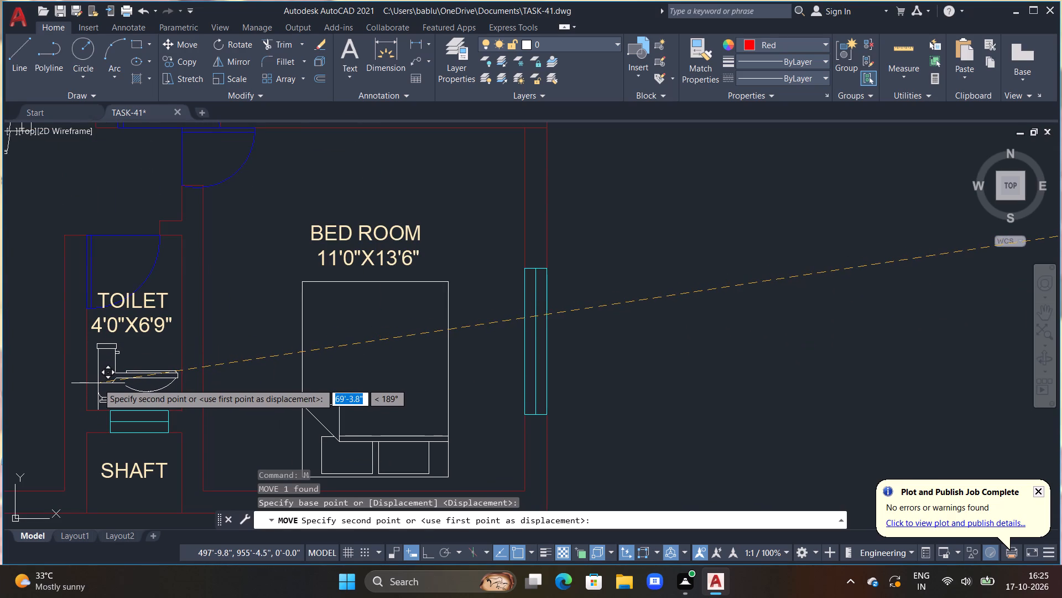
{"action": "left_click", "coordinate": [98, 383]}
{"action": "key", "text": "Escape"}
Set the X, Y and Z scale of the side-view toilet block to 0.8.
{"action": "left_click", "coordinate": [99, 370]}
{"action": "right_click", "coordinate": [99, 370]}
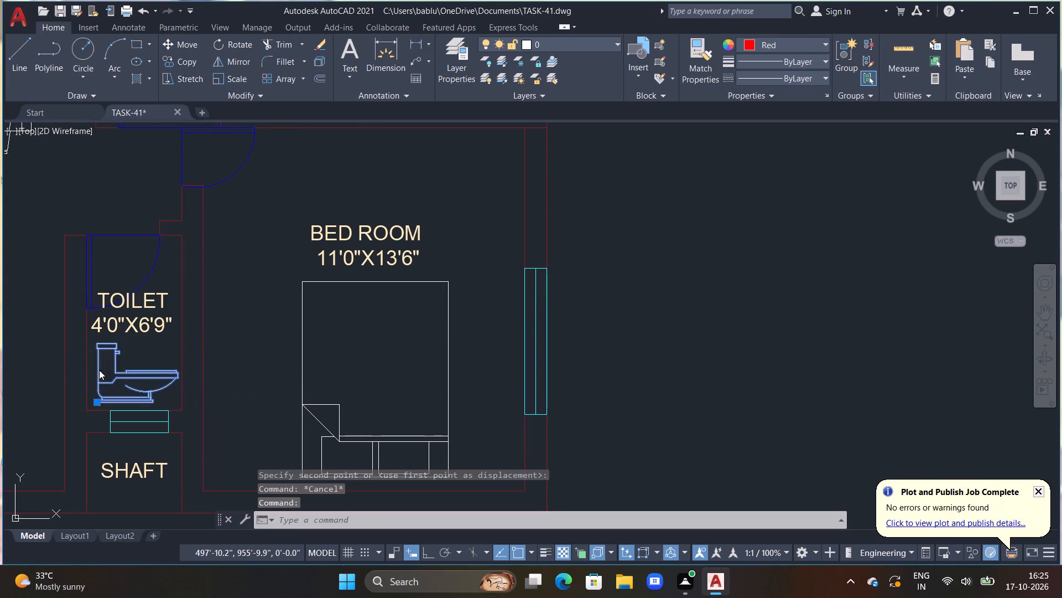
{"action": "left_click", "coordinate": [191, 534]}
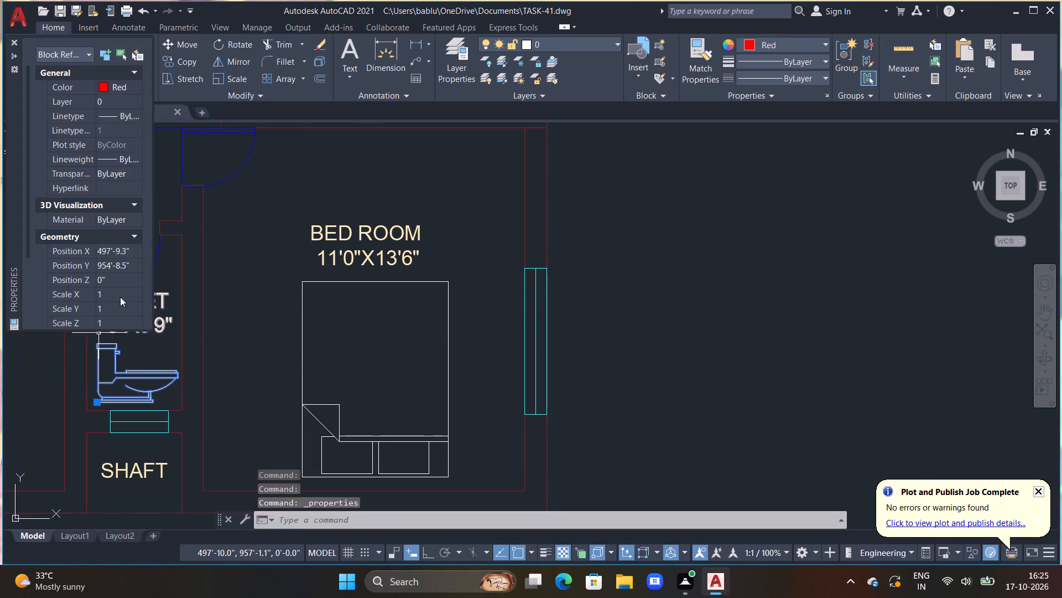
{"action": "left_click", "coordinate": [128, 290]}
{"action": "type", "text": "0.8"}
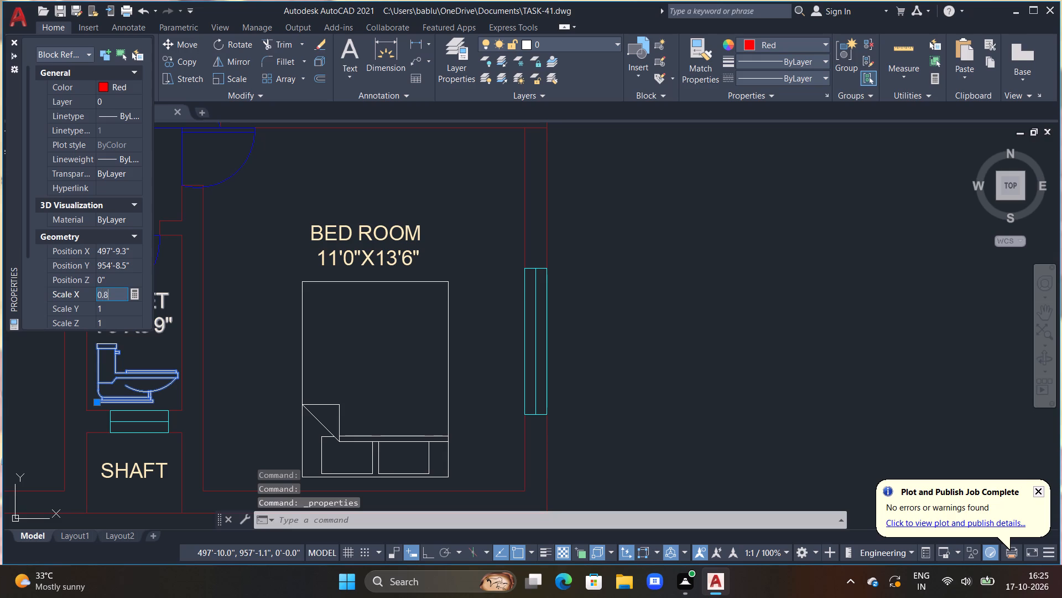
{"action": "left_click", "coordinate": [116, 312]}
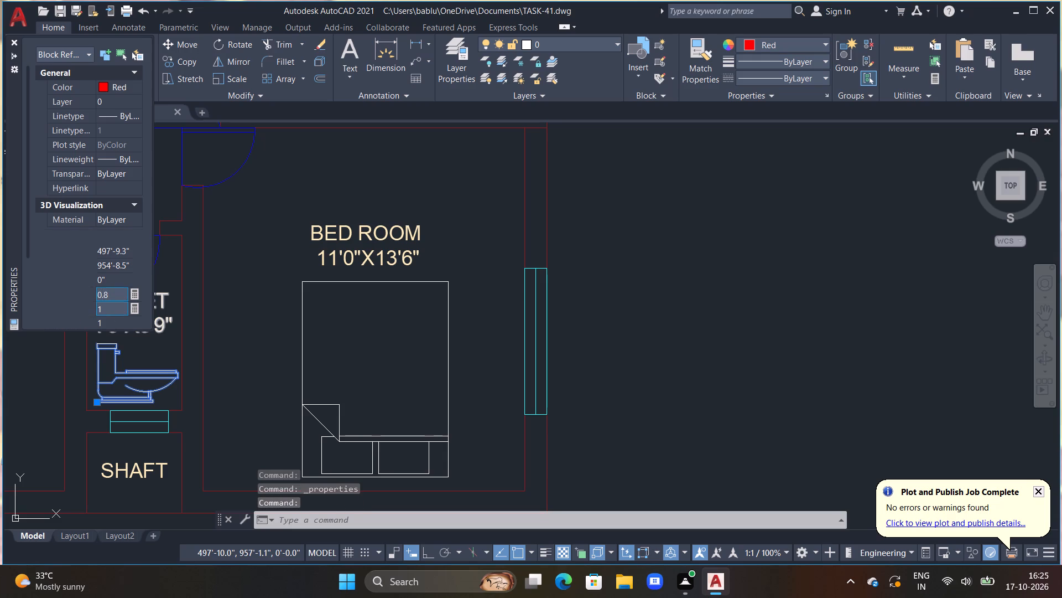
{"action": "type", "text": "0.8"}
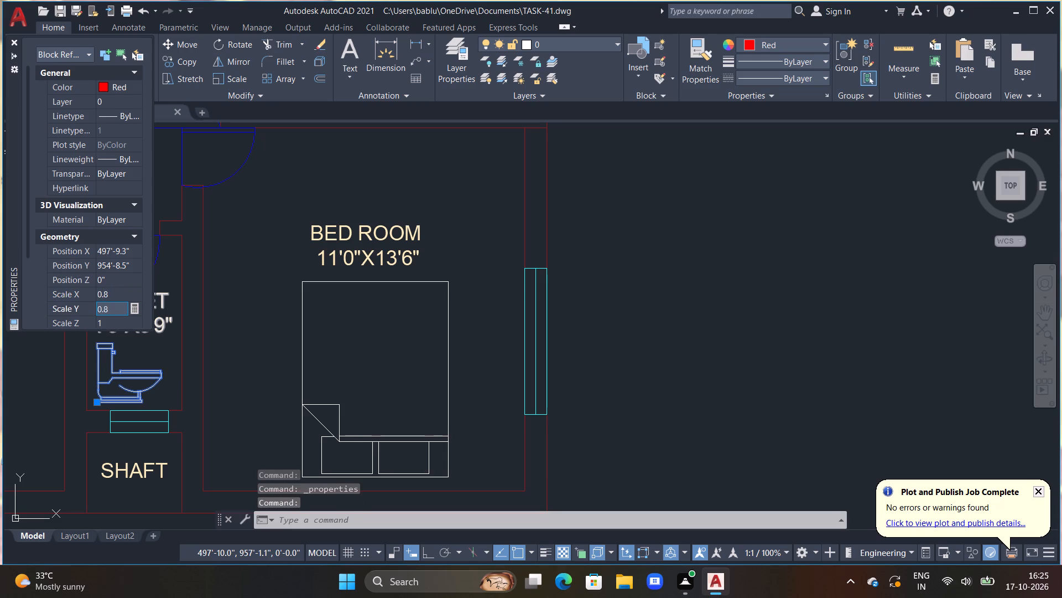
{"action": "left_click", "coordinate": [114, 322]}
{"action": "type", "text": "0.8"}
{"action": "left_click", "coordinate": [221, 322]}
{"action": "scroll", "coordinate": [230, 364], "scroll_direction": "down", "scroll_amount": 1}
{"action": "left_click", "coordinate": [75, 356]}
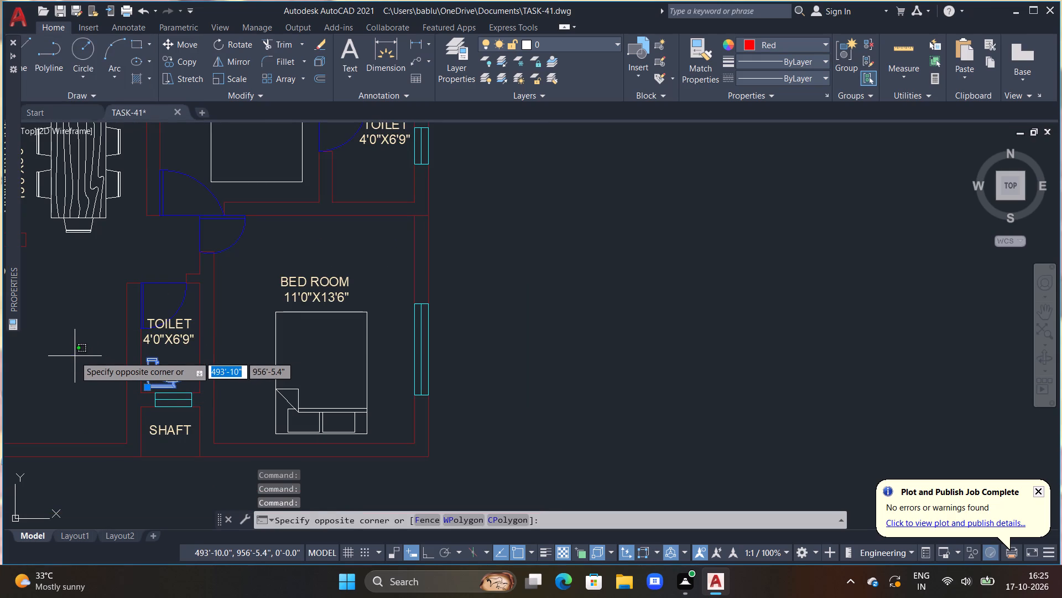
{"action": "key", "text": "Escape"}
{"action": "key", "text": "Escape"}
Set the X, Y and Z scale of the six-seat dining table in the DINING/KITCHEN to 0.8.
{"action": "scroll", "coordinate": [175, 377], "scroll_direction": "down", "scroll_amount": 2}
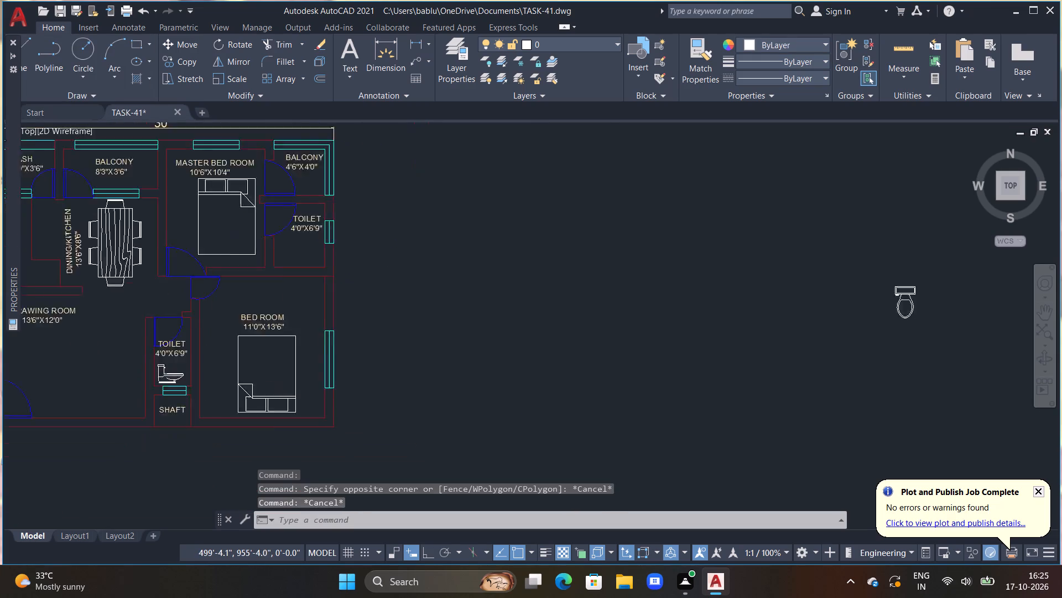
{"action": "middle_click_drag", "start_coordinate": [122, 368], "coordinate": [161, 390]}
{"action": "scroll", "coordinate": [171, 339], "scroll_direction": "up", "scroll_amount": 1}
{"action": "left_click", "coordinate": [171, 339]}
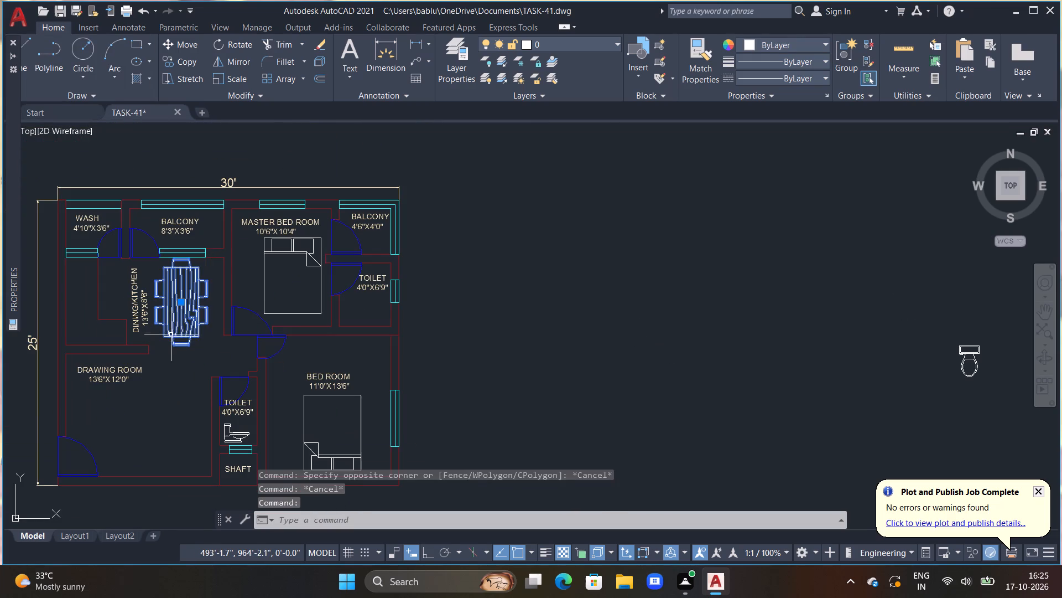
{"action": "right_click", "coordinate": [169, 331]}
{"action": "left_click", "coordinate": [261, 537]}
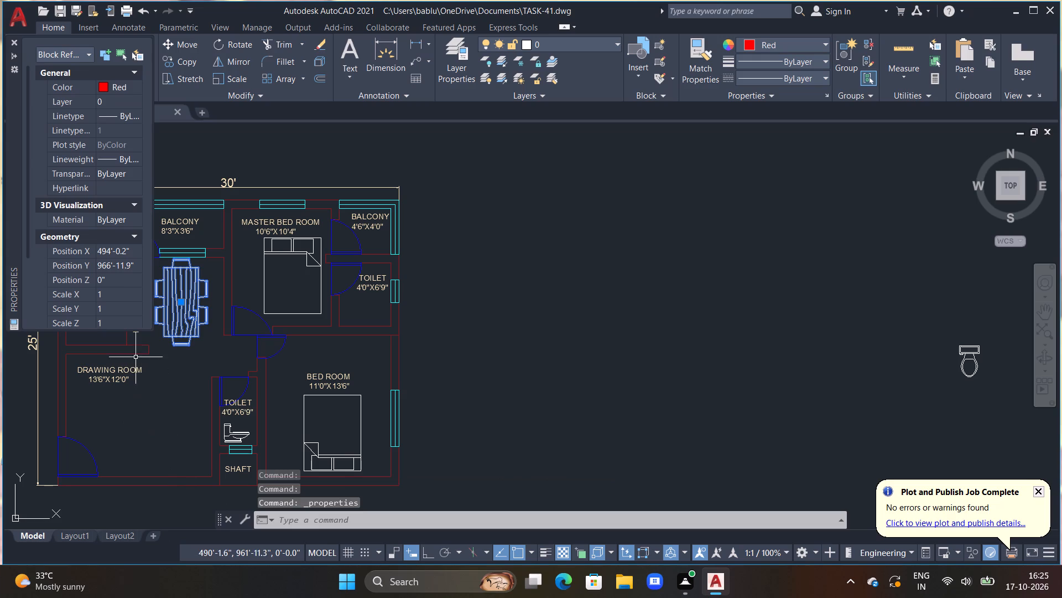
{"action": "left_click", "coordinate": [131, 288]}
{"action": "type", "text": "0.8"}
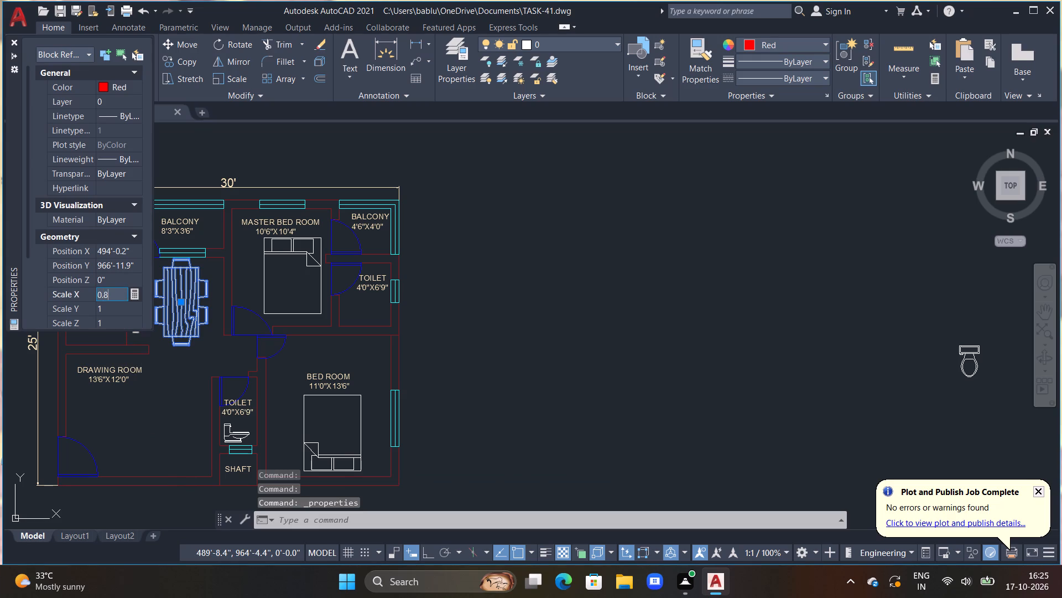
{"action": "left_click", "coordinate": [114, 310]}
{"action": "type", "text": "0.8"}
{"action": "left_click", "coordinate": [103, 319]}
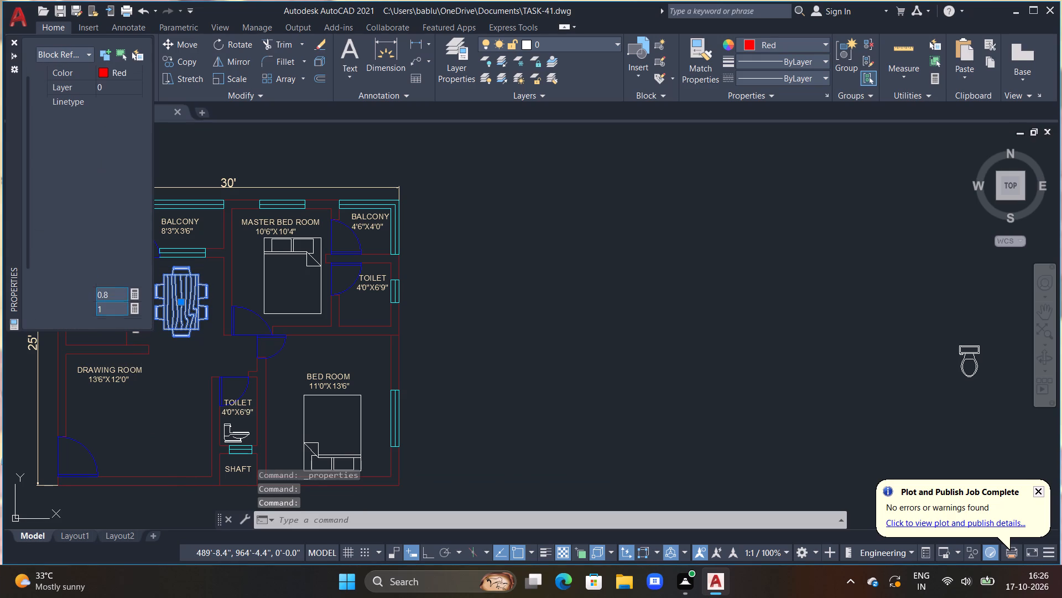
{"action": "type", "text": "0.8"}
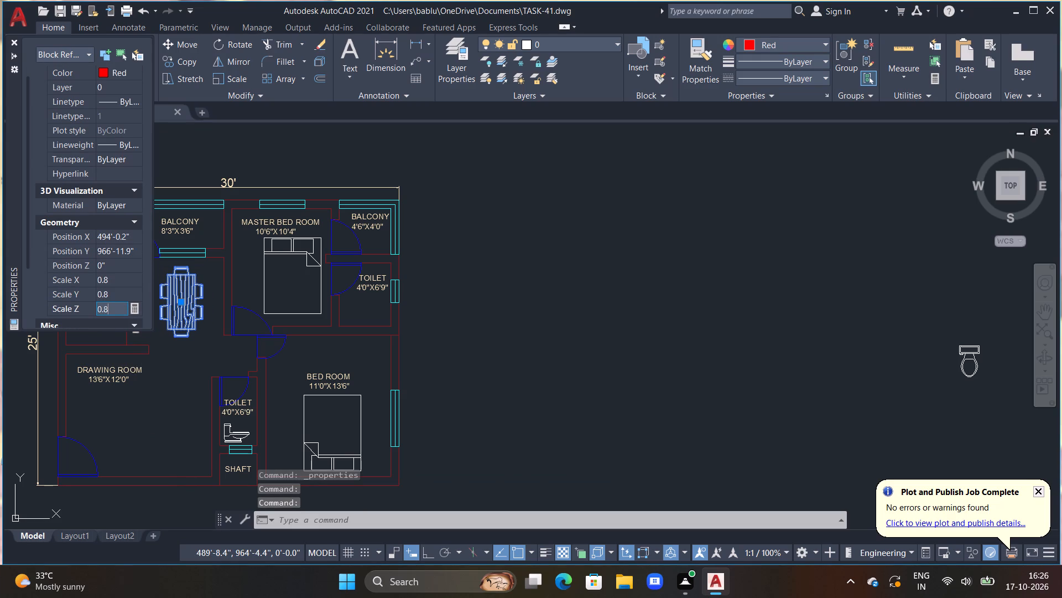
{"action": "left_click", "coordinate": [607, 169]}
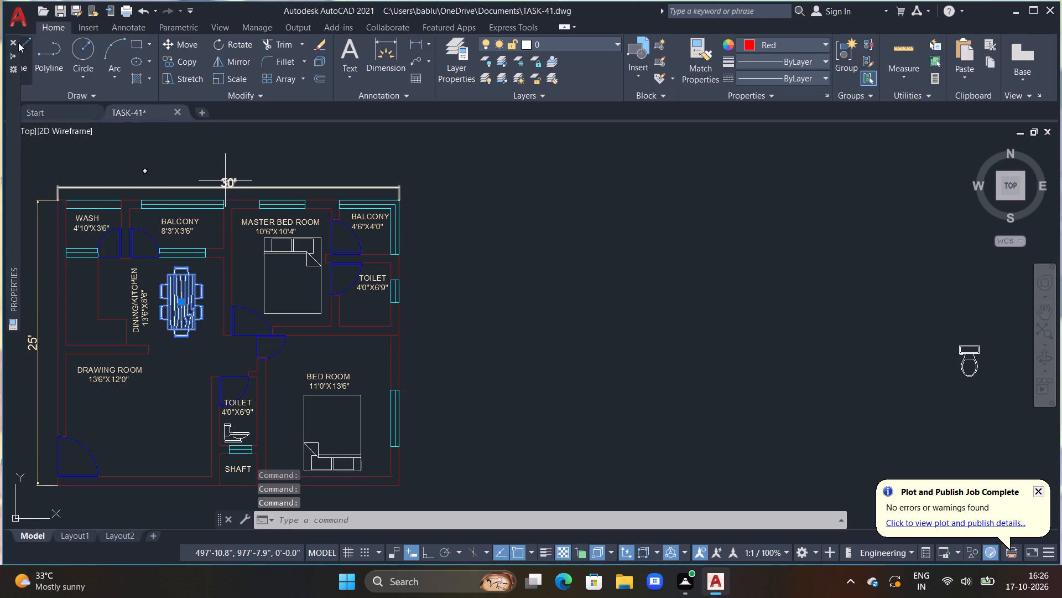
{"action": "left_click", "coordinate": [14, 38]}
{"action": "left_click", "coordinate": [143, 432]}
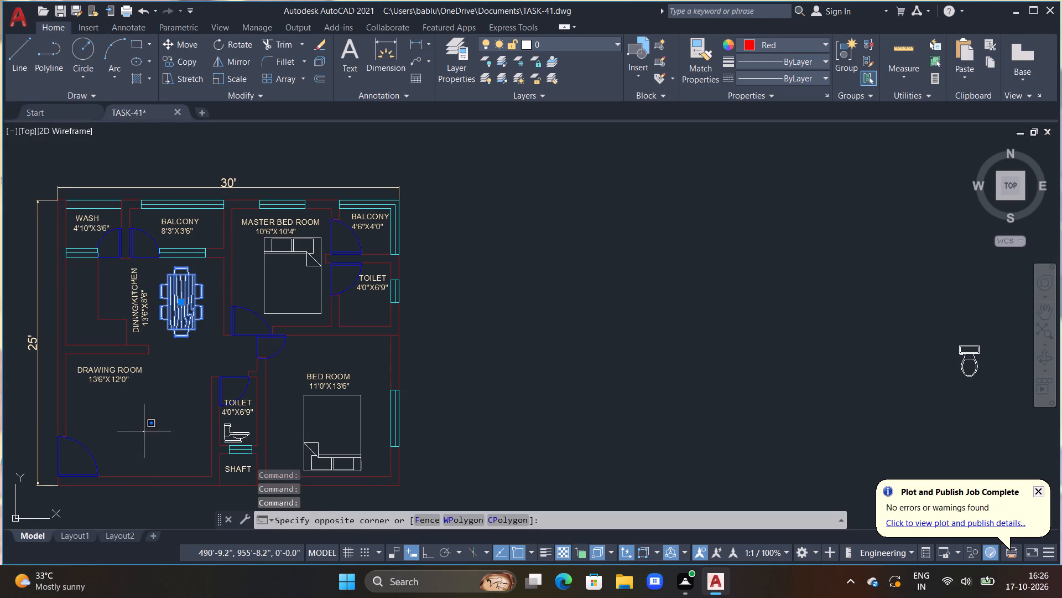
{"action": "key", "text": "Escape"}
{"action": "key", "text": "Escape"}
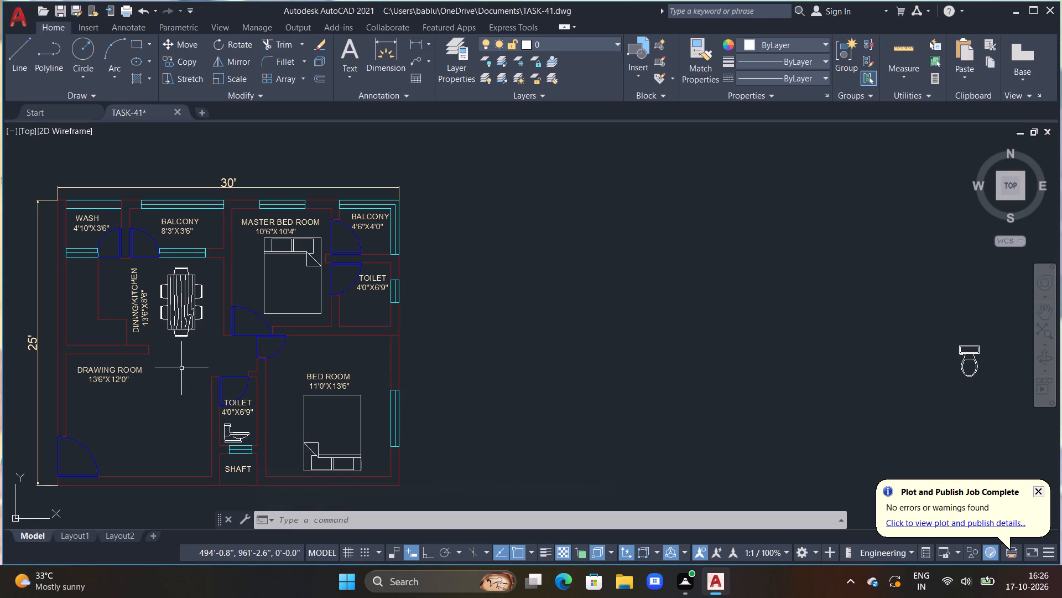
Set the X, Y and Z scale of the top-view toilet block outside the plan to 0.8.
{"action": "middle_click_drag", "start_coordinate": [893, 388], "coordinate": [878, 386]}
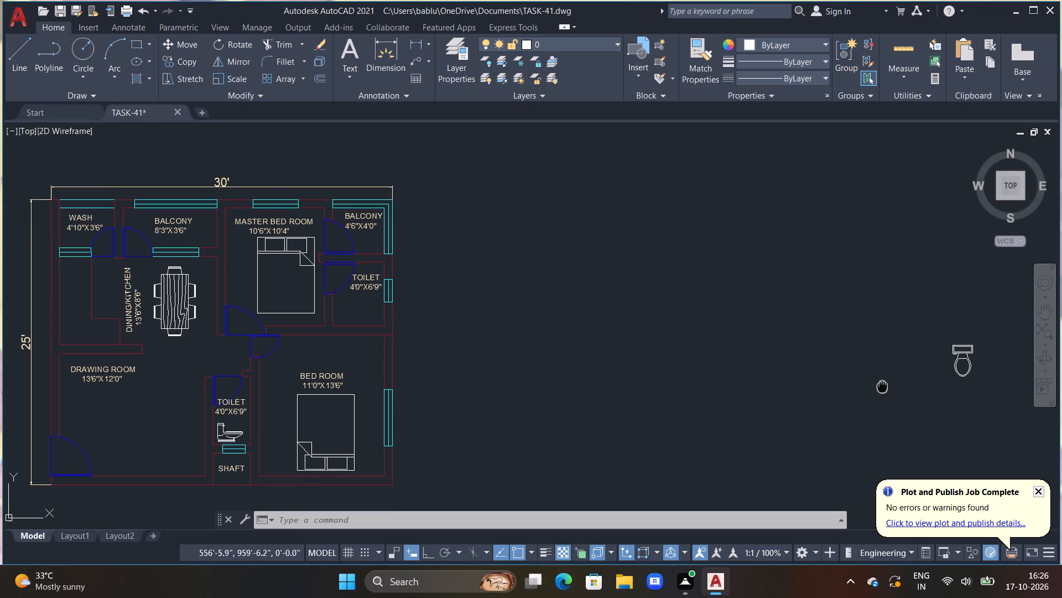
{"action": "middle_click_drag", "start_coordinate": [878, 386], "coordinate": [803, 373]}
{"action": "left_click", "coordinate": [883, 363]}
{"action": "right_click", "coordinate": [883, 363]}
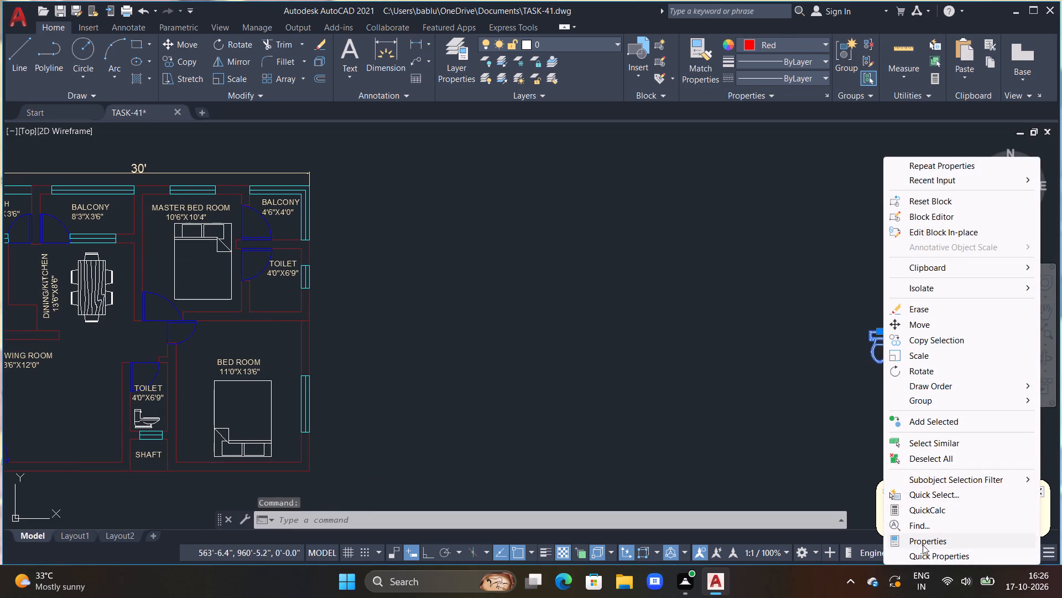
{"action": "left_click", "coordinate": [926, 546]}
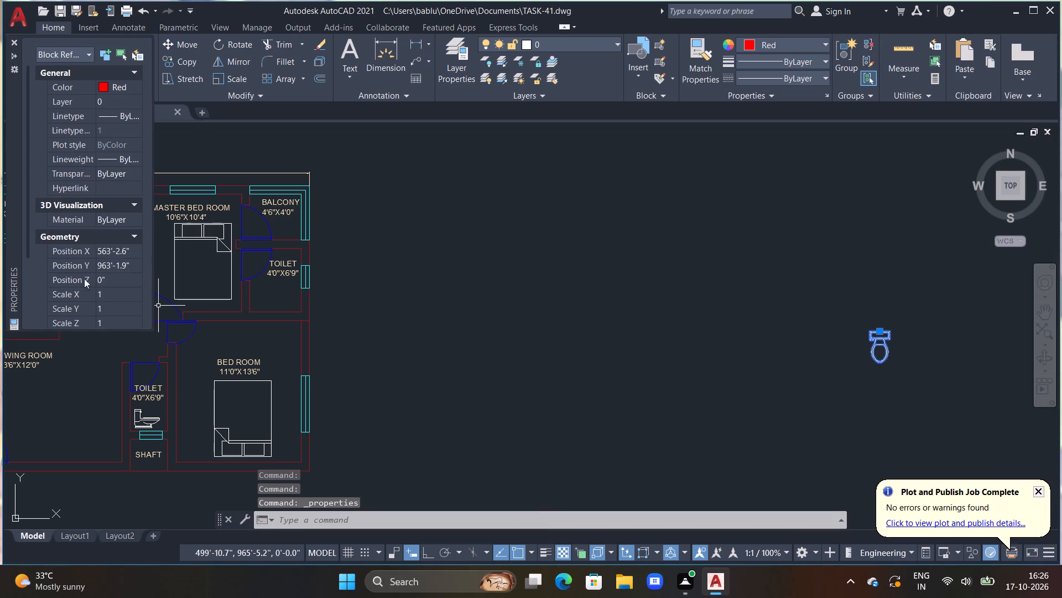
{"action": "left_click", "coordinate": [120, 286]}
{"action": "left_click", "coordinate": [121, 290]}
{"action": "type", "text": "0.8"}
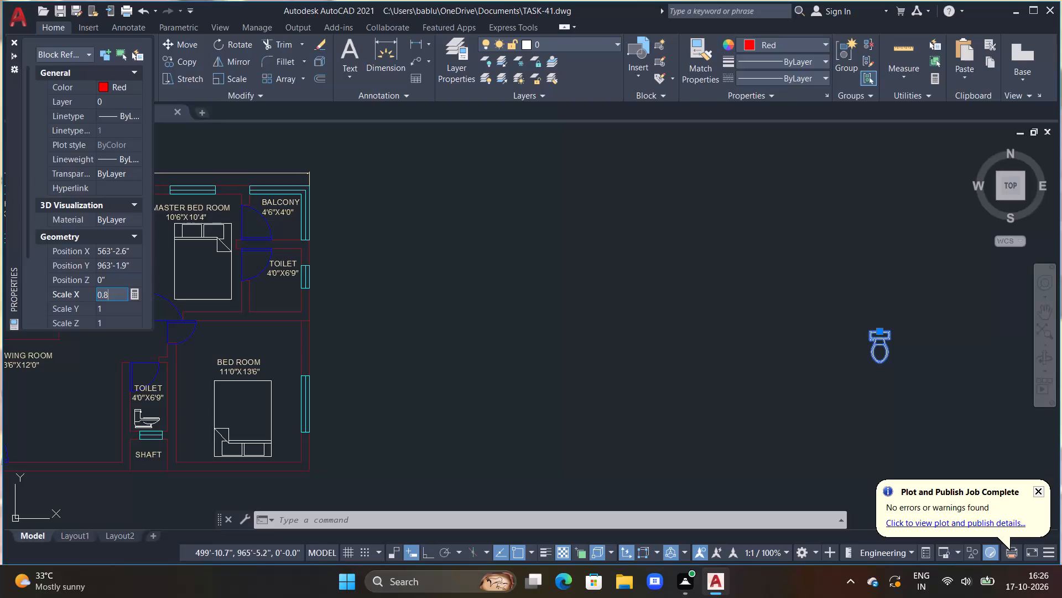
{"action": "right_click_drag", "start_coordinate": [119, 289], "coordinate": [122, 284]}
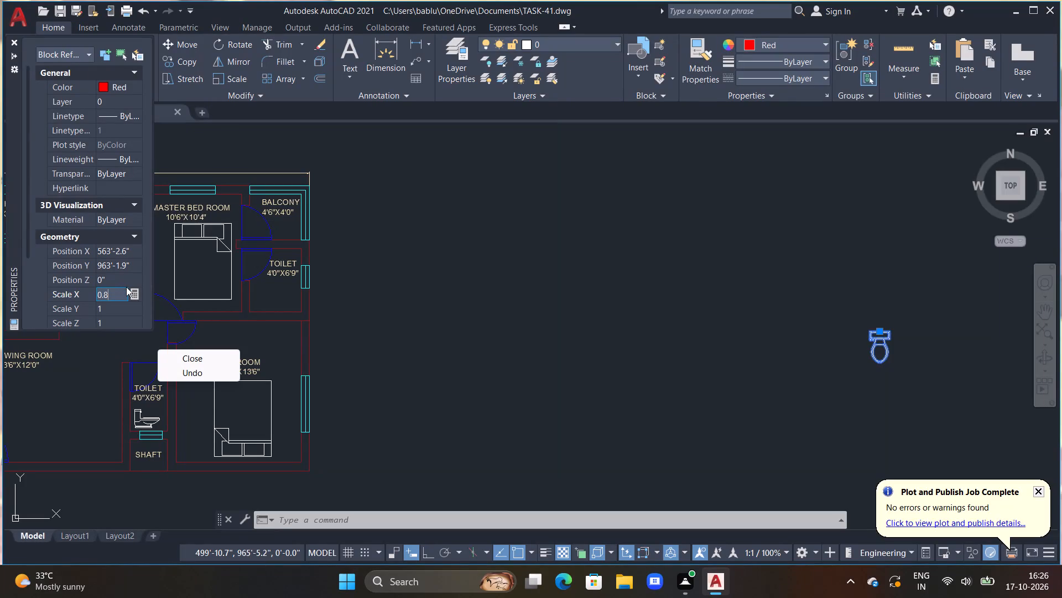
{"action": "left_click", "coordinate": [119, 312]}
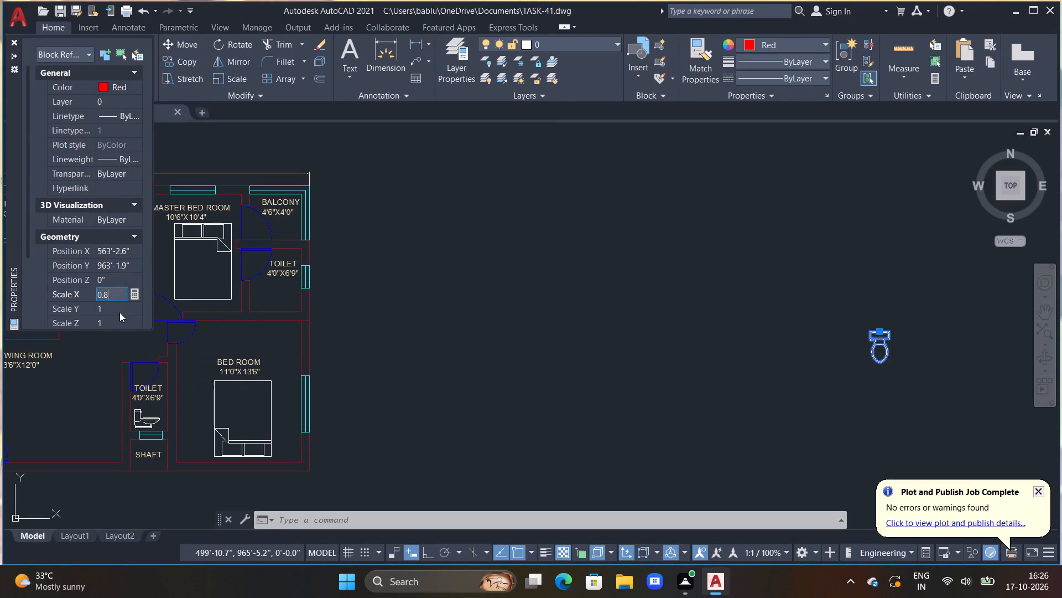
{"action": "type", "text": "0.8"}
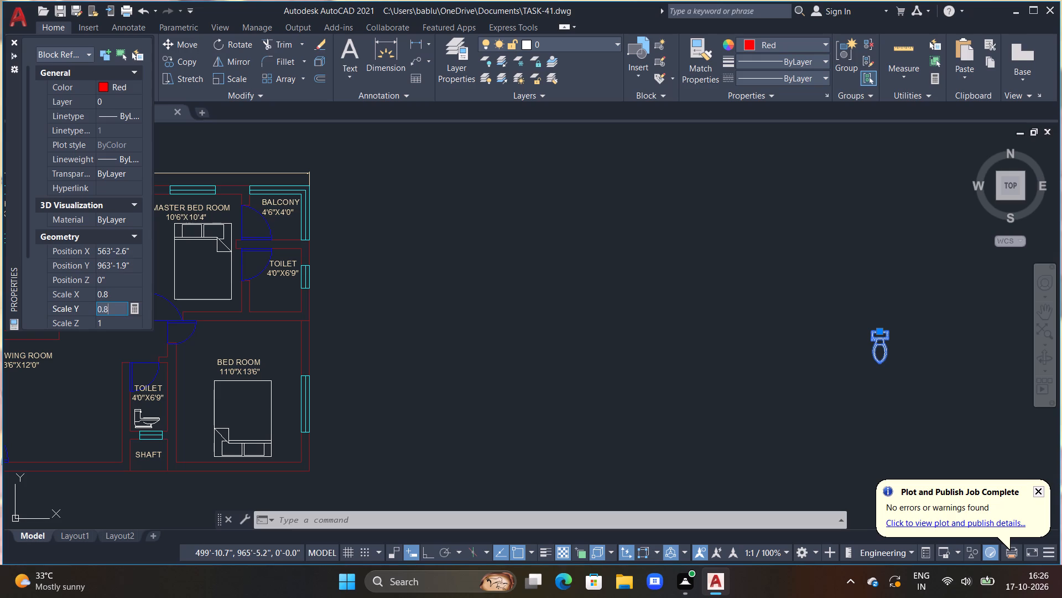
{"action": "left_click", "coordinate": [117, 318]}
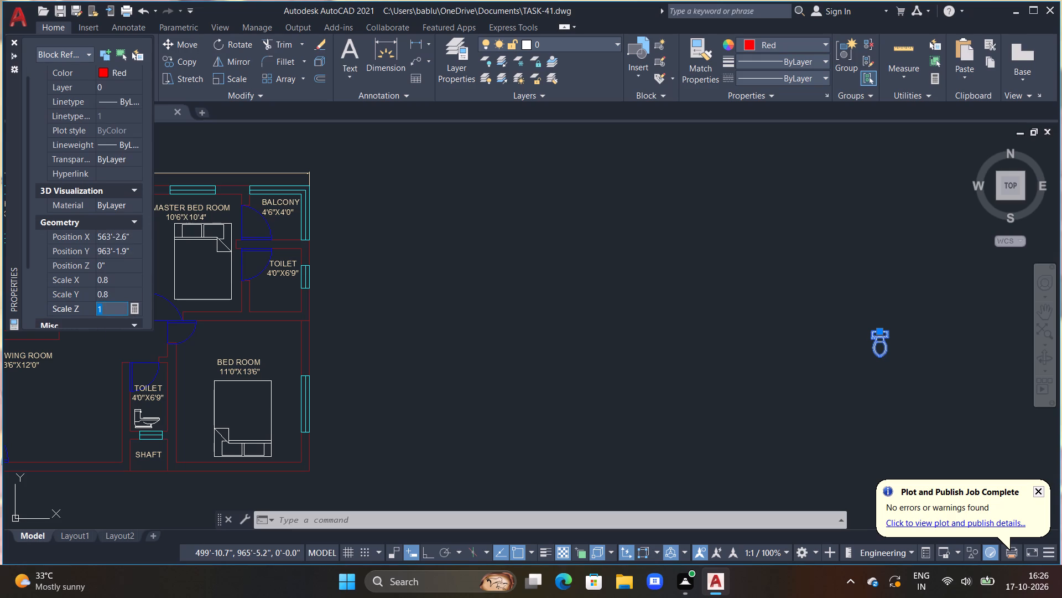
{"action": "type", "text": "0.8"}
{"action": "left_click", "coordinate": [347, 276]}
{"action": "key", "text": "Escape"}
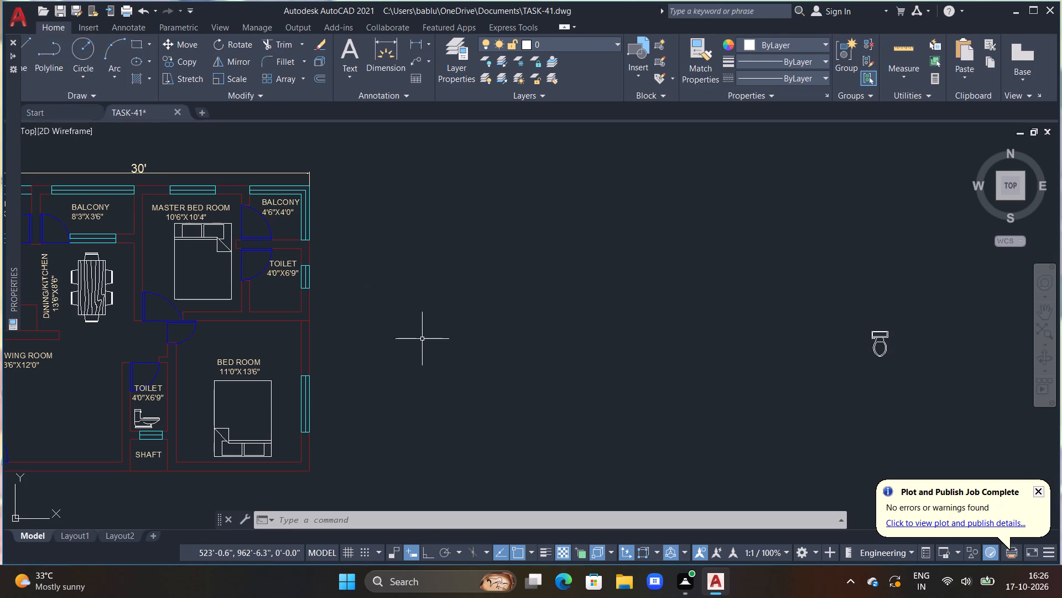
Move the top-view toilet block closer to the plan, into the empty area east of the 4'0"X6'9" TOILET beside the MASTER BED ROOM.
{"action": "left_click", "coordinate": [876, 332]}
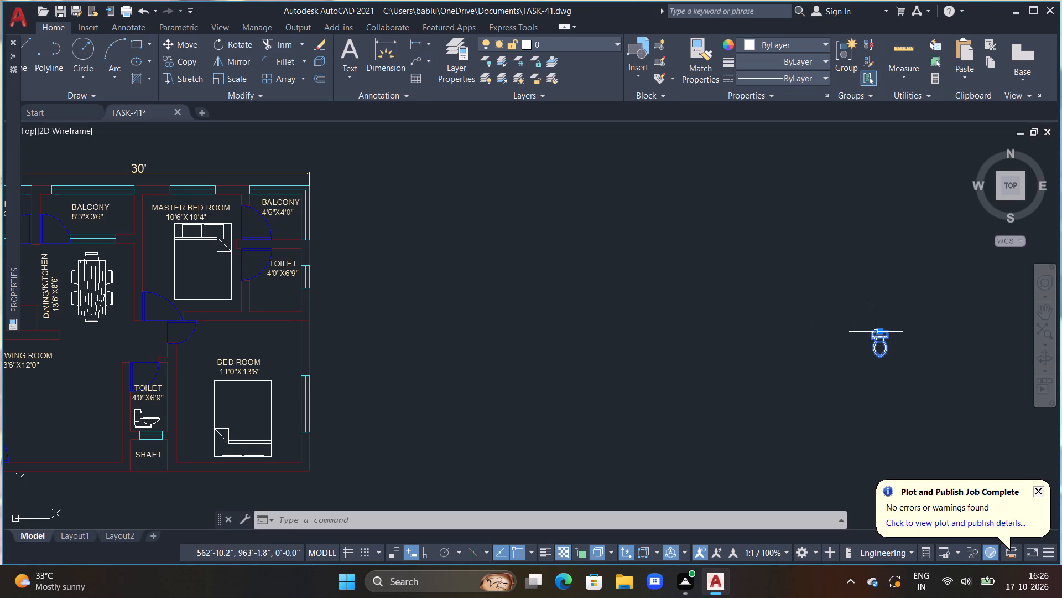
{"action": "type", "text": "M"}
{"action": "key", "text": "space"}
{"action": "left_click_drag", "start_coordinate": [876, 332], "coordinate": [870, 335]}
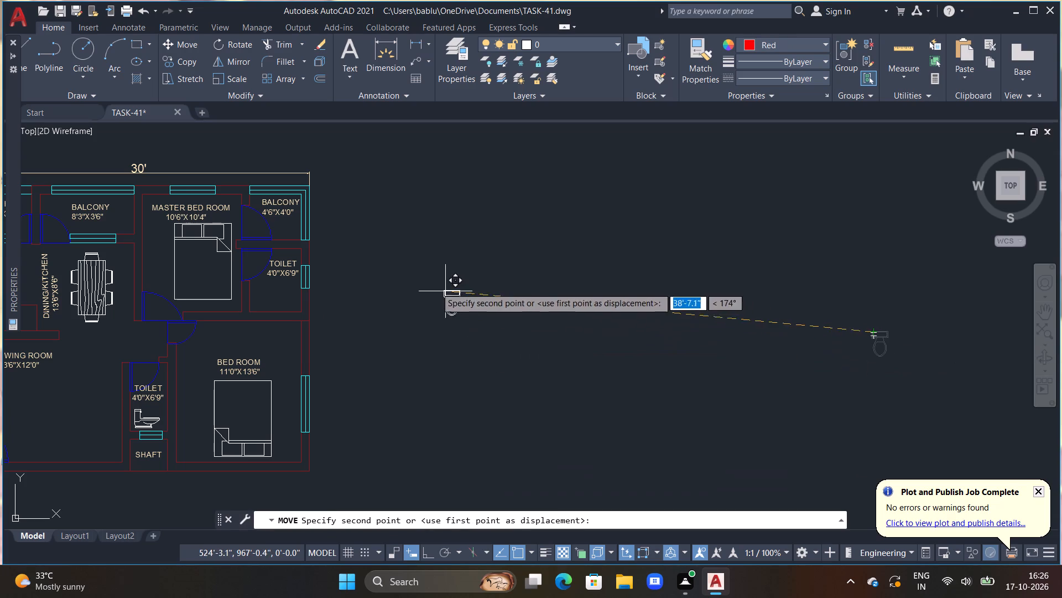
{"action": "left_click", "coordinate": [435, 286]}
{"action": "key", "text": "Escape"}
Rotate the top-view toilet block a quarter turn clockwise so its tank is on the east and its bowl points west.
{"action": "left_click", "coordinate": [435, 286]}
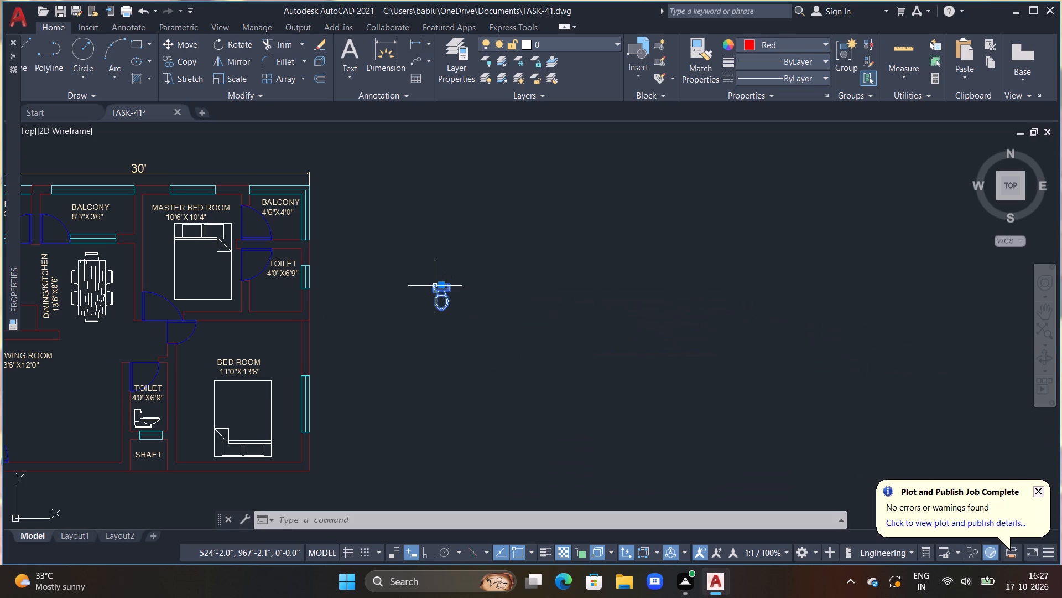
{"action": "type", "text": "RO"}
{"action": "key", "text": "space"}
{"action": "left_click", "coordinate": [435, 286]}
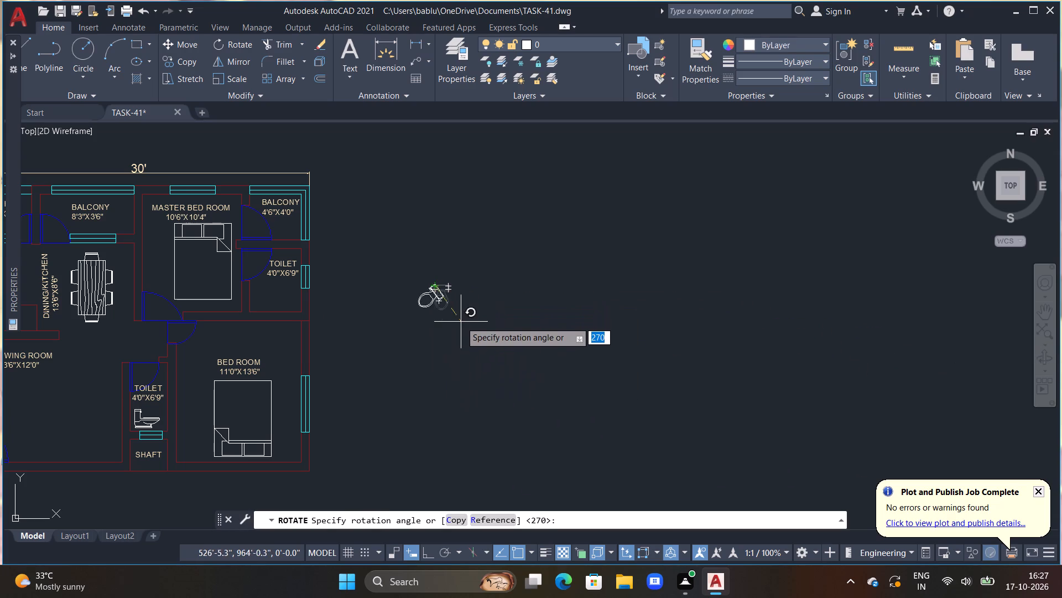
{"action": "left_click", "coordinate": [428, 324]}
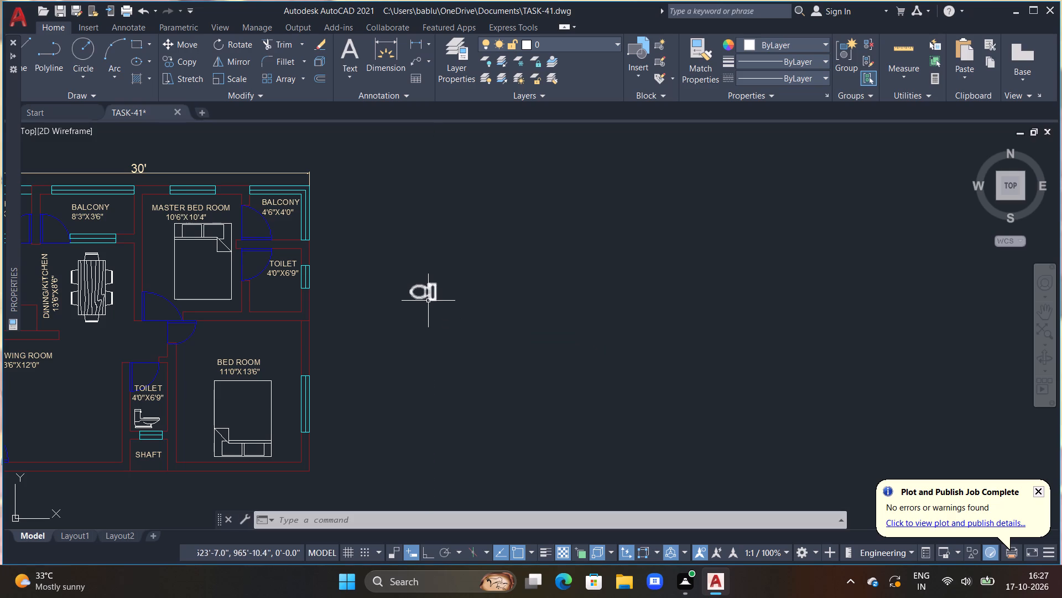
Move the rotated toilet block into the 4'0"X6'9" TOILET beside the MASTER BED ROOM, against the east wall just south of the window.
{"action": "left_click", "coordinate": [428, 298]}
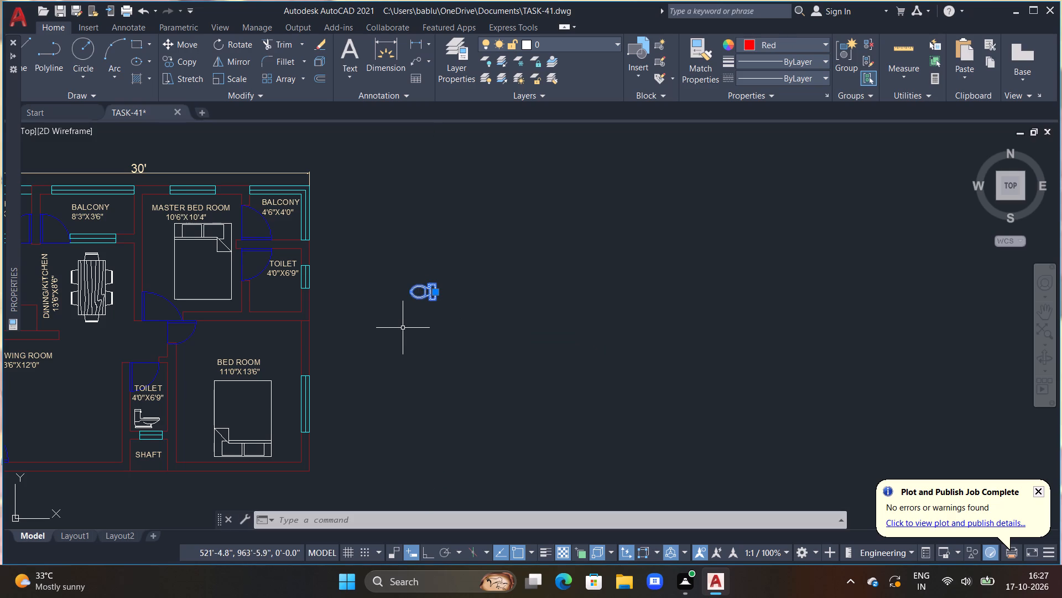
{"action": "key", "text": "m"}
{"action": "key", "text": "space"}
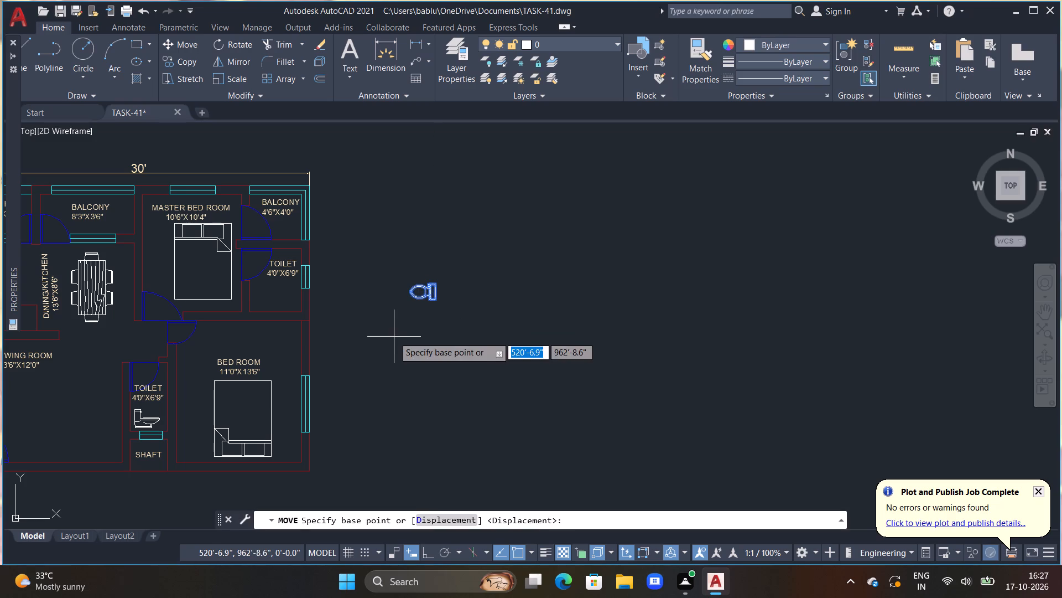
{"action": "left_click", "coordinate": [415, 303]}
{"action": "scroll", "coordinate": [274, 307], "scroll_direction": "up", "scroll_amount": 3}
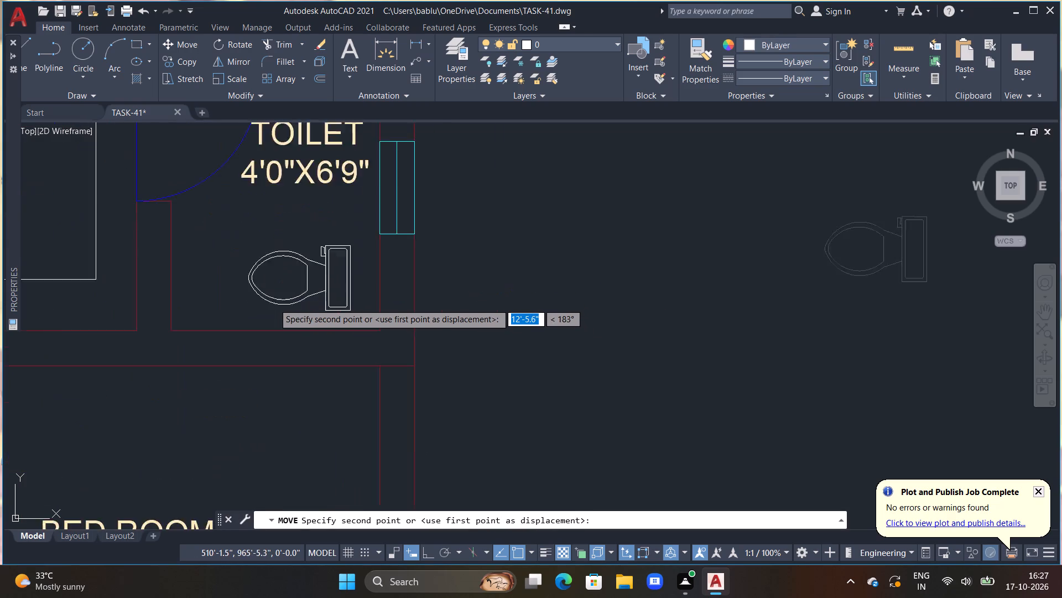
{"action": "scroll", "coordinate": [274, 303], "scroll_direction": "up", "scroll_amount": 1}
{"action": "left_click", "coordinate": [311, 293]}
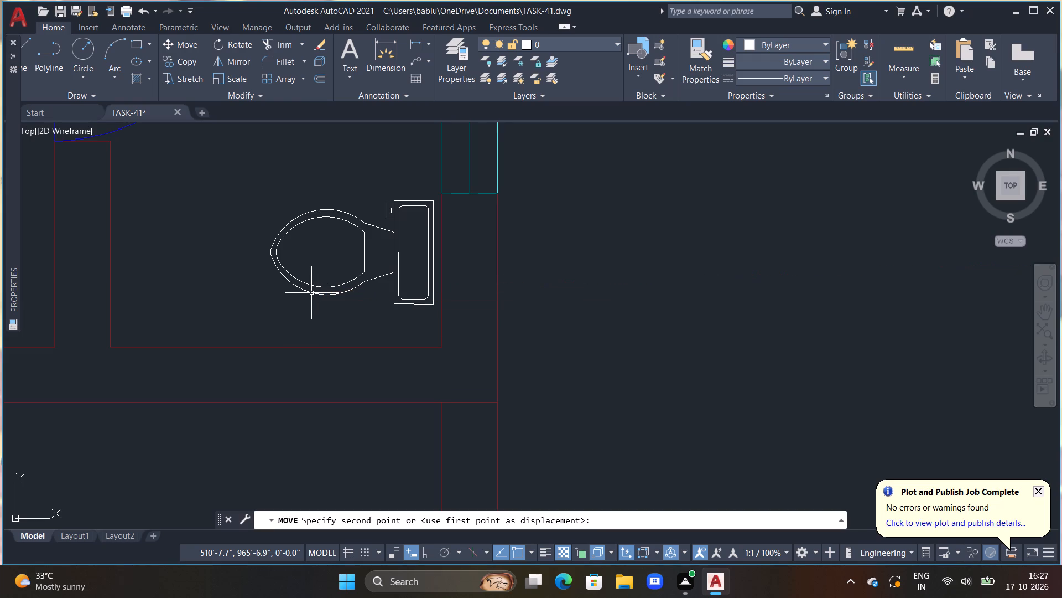
{"action": "key", "text": "Escape"}
Insert the Sofa - Roundback 7 ft. block from the Home - Space Planner blocks in the empty area east of the plan.
{"action": "scroll", "coordinate": [311, 296], "scroll_direction": "down", "scroll_amount": 3}
{"action": "middle_click_drag", "start_coordinate": [244, 316], "coordinate": [336, 317]}
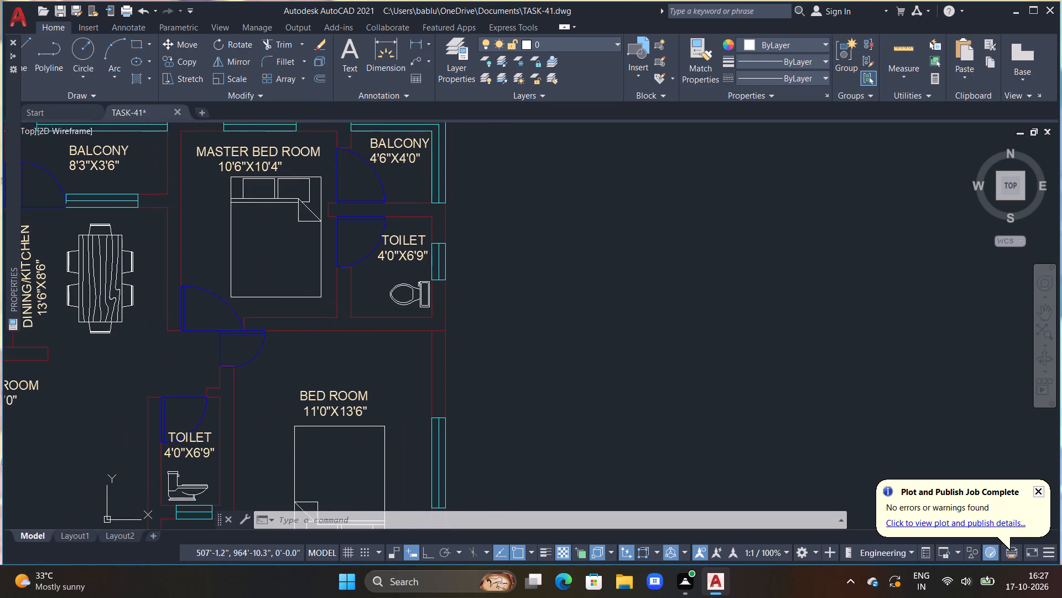
{"action": "scroll", "coordinate": [259, 329], "scroll_direction": "down", "scroll_amount": 1}
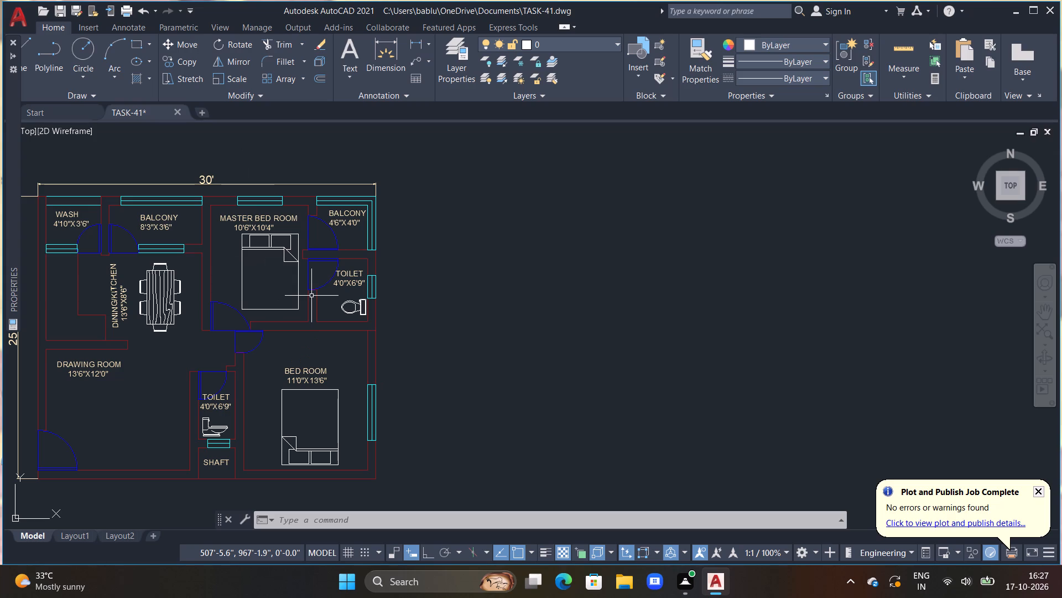
{"action": "middle_click_drag", "start_coordinate": [160, 365], "coordinate": [203, 336]}
{"action": "middle_click_drag", "start_coordinate": [211, 400], "coordinate": [257, 383]}
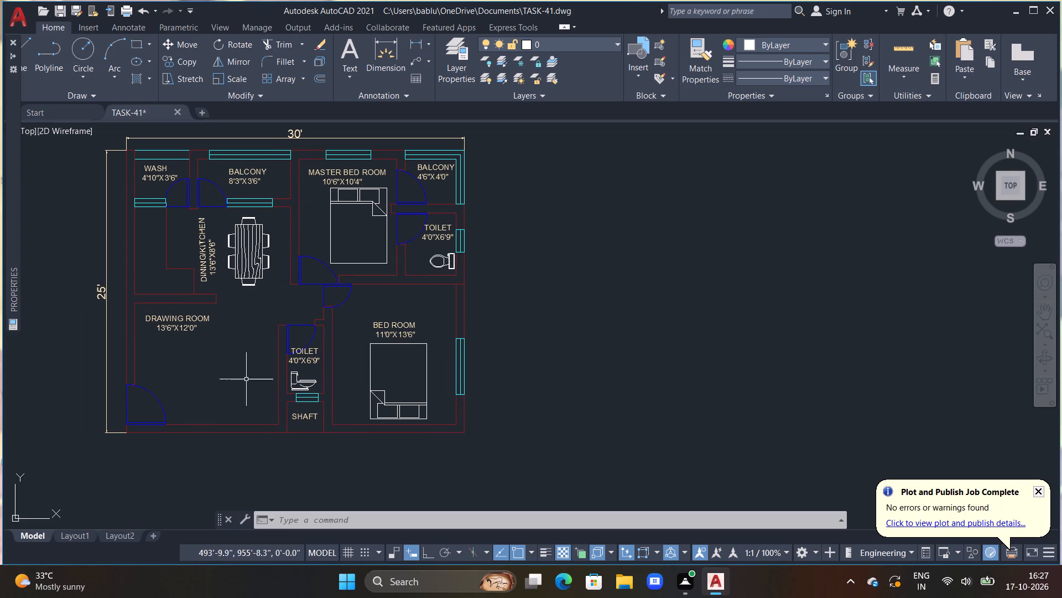
{"action": "key", "text": "Escape"}
{"action": "key", "text": "Escape"}
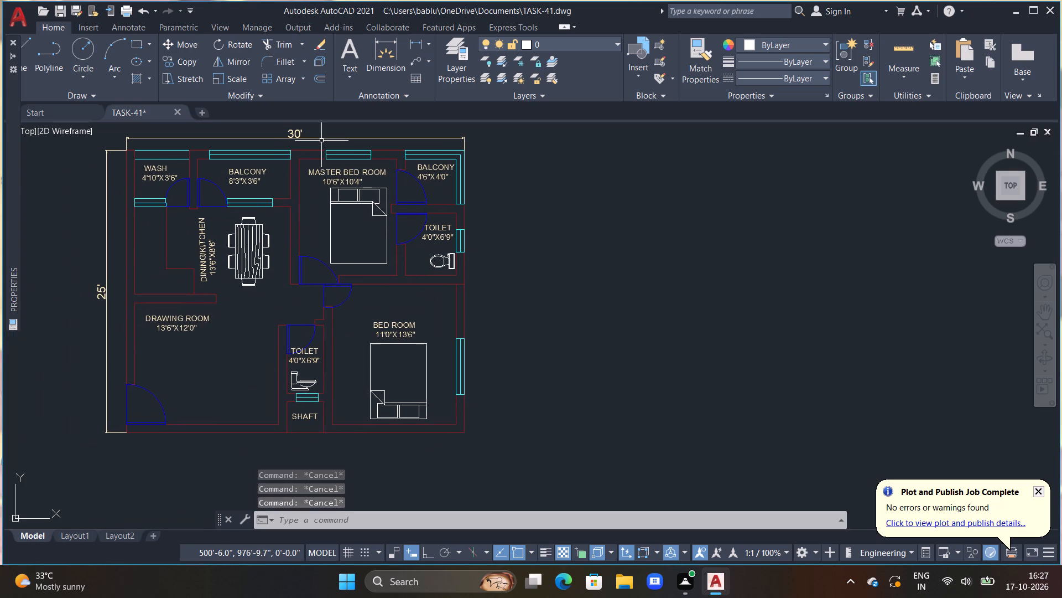
{"action": "key", "text": "ctrl+2"}
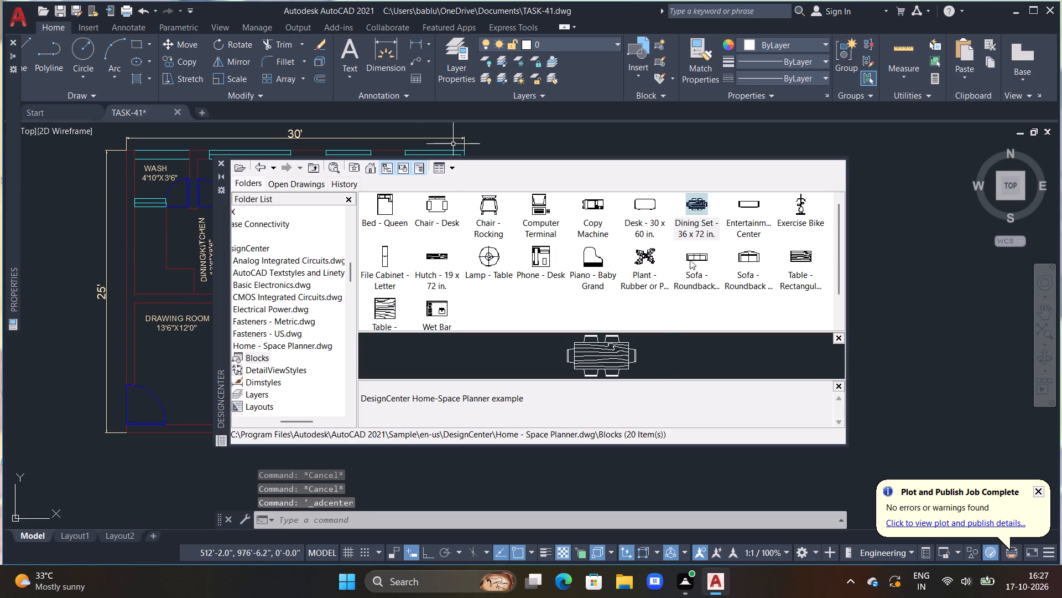
{"action": "left_click", "coordinate": [692, 260]}
{"action": "triple_click", "coordinate": [704, 251]}
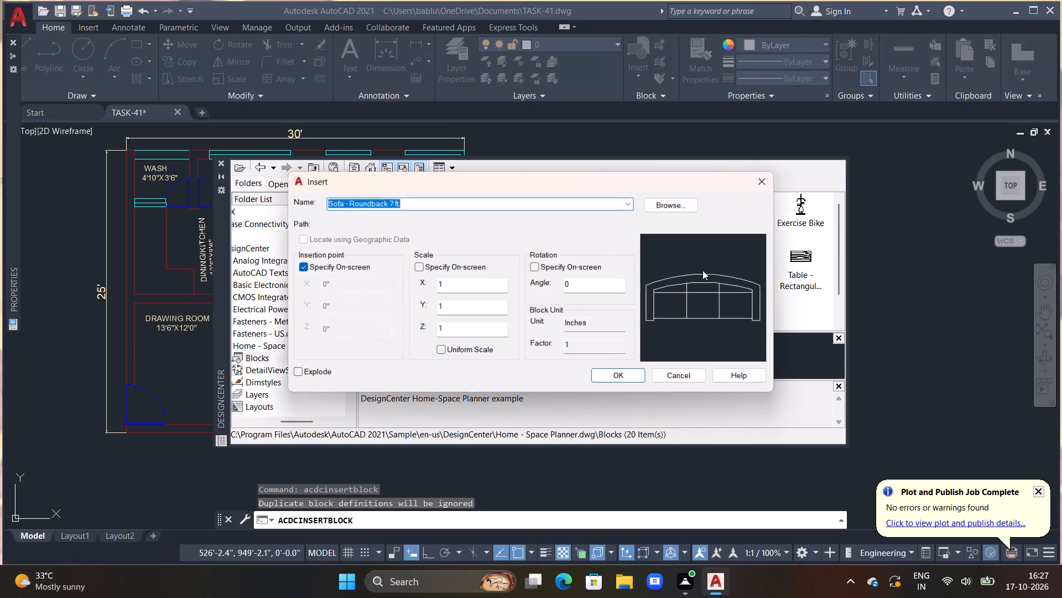
{"action": "left_click", "coordinate": [611, 381]}
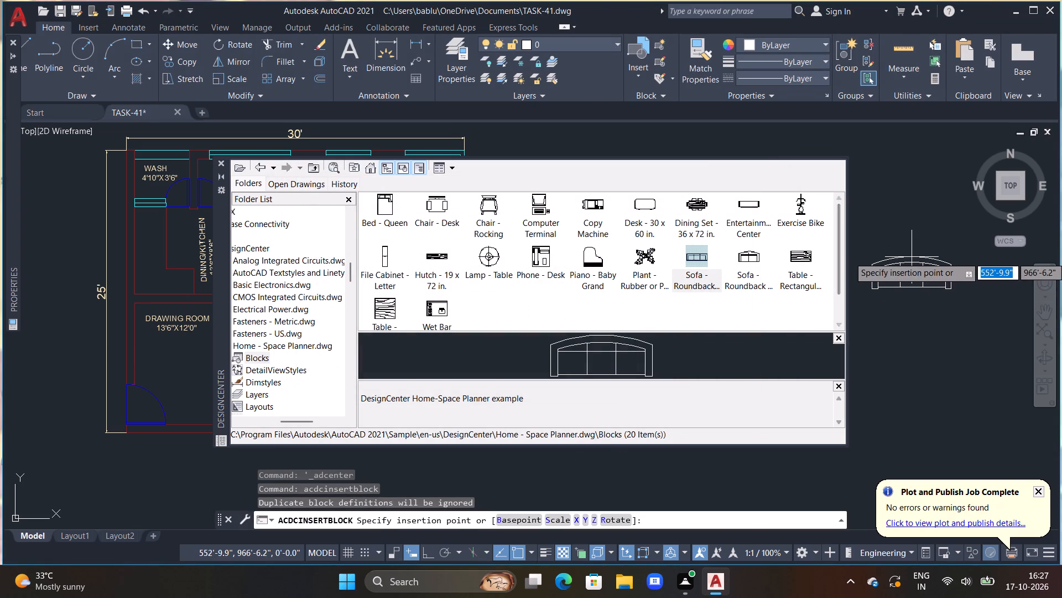
{"action": "left_click", "coordinate": [912, 257]}
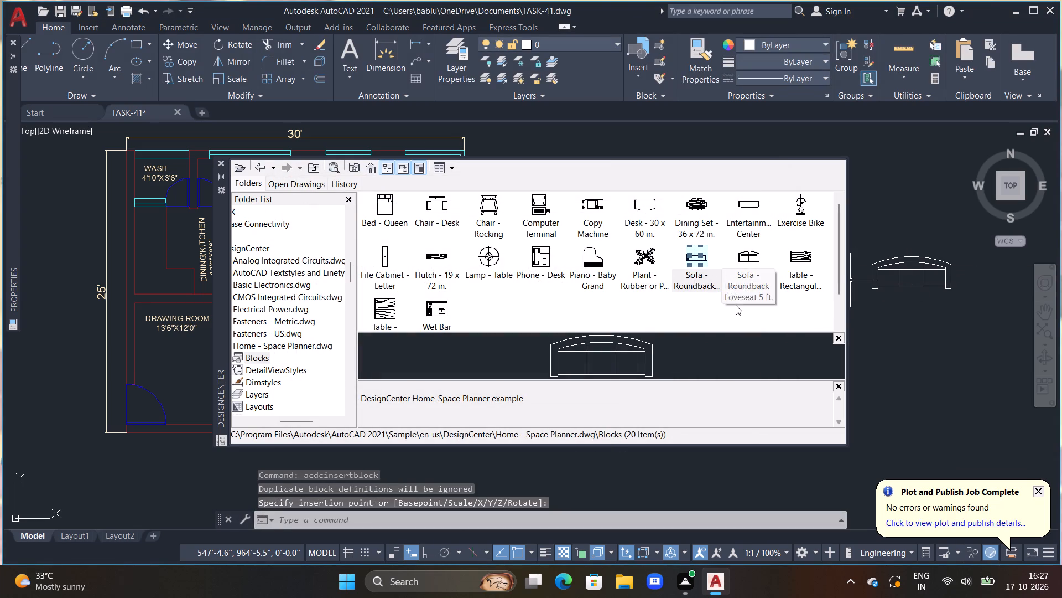
Insert the Sofa - Roundback Loveseat 5 ft. block just south of the 7 ft. sofa outside the plan, and close DesignCenter.
{"action": "double_click", "coordinate": [751, 264]}
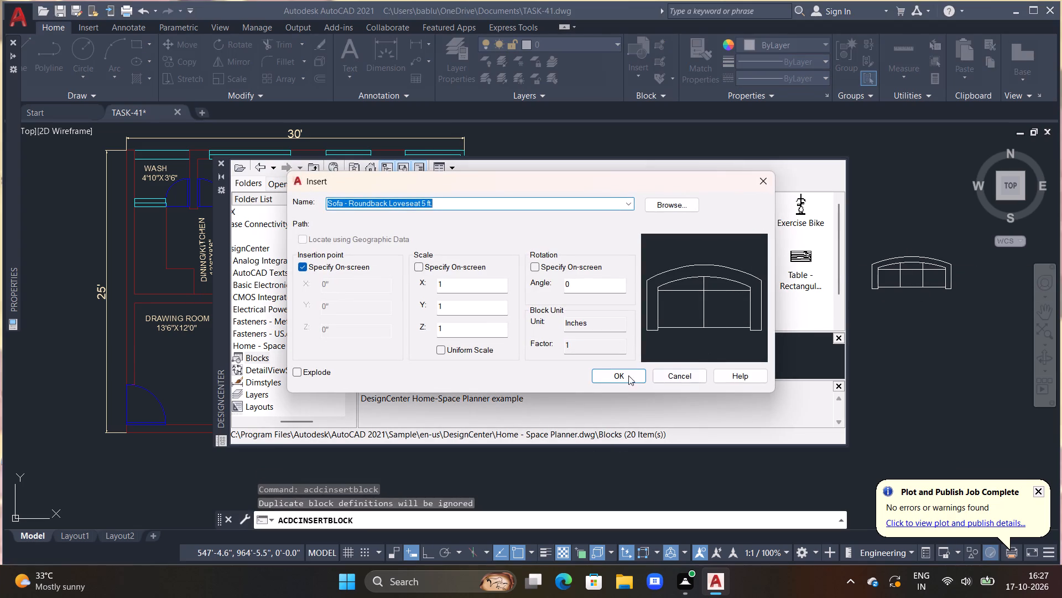
{"action": "left_click", "coordinate": [624, 371]}
{"action": "left_click", "coordinate": [891, 327]}
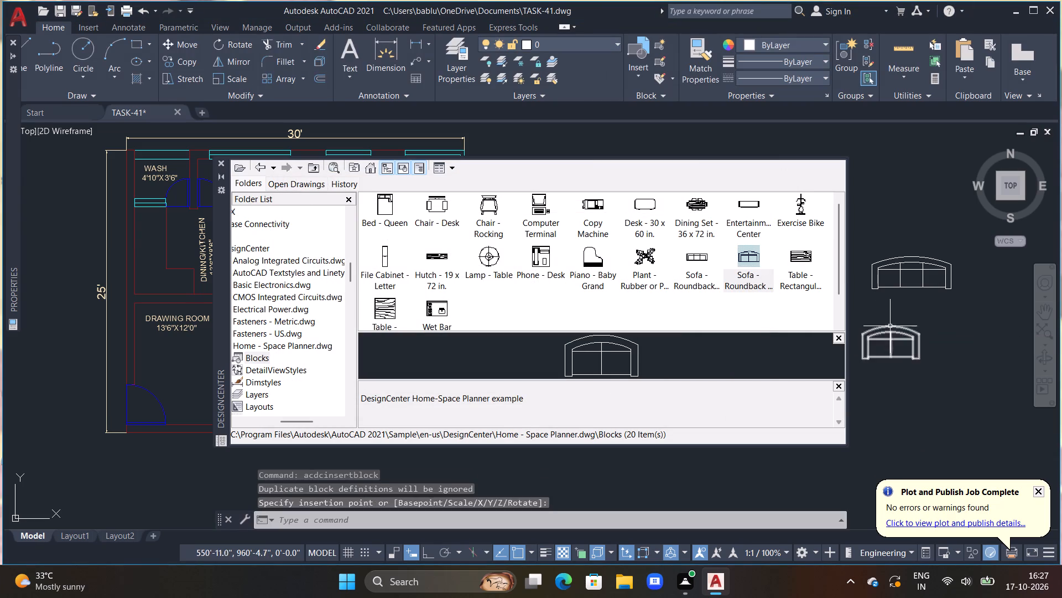
{"action": "key", "text": "Escape"}
{"action": "left_click", "coordinate": [218, 162]}
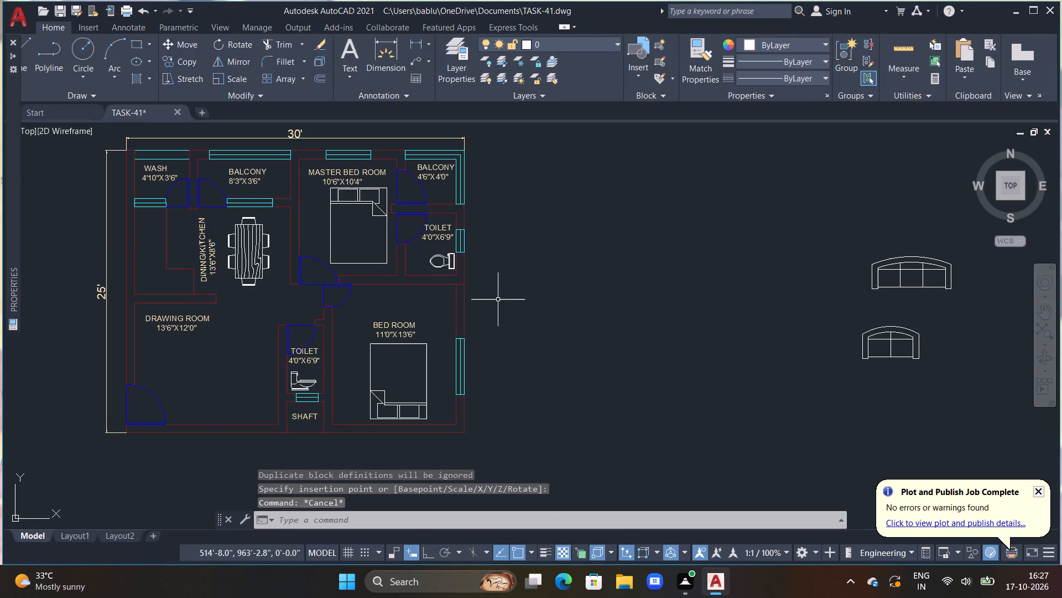
Rotate the 7 ft. roundback sofa a quarter turn clockwise so its curved back is on the east and its seats face west.
{"action": "middle_click_drag", "start_coordinate": [606, 347], "coordinate": [607, 288]}
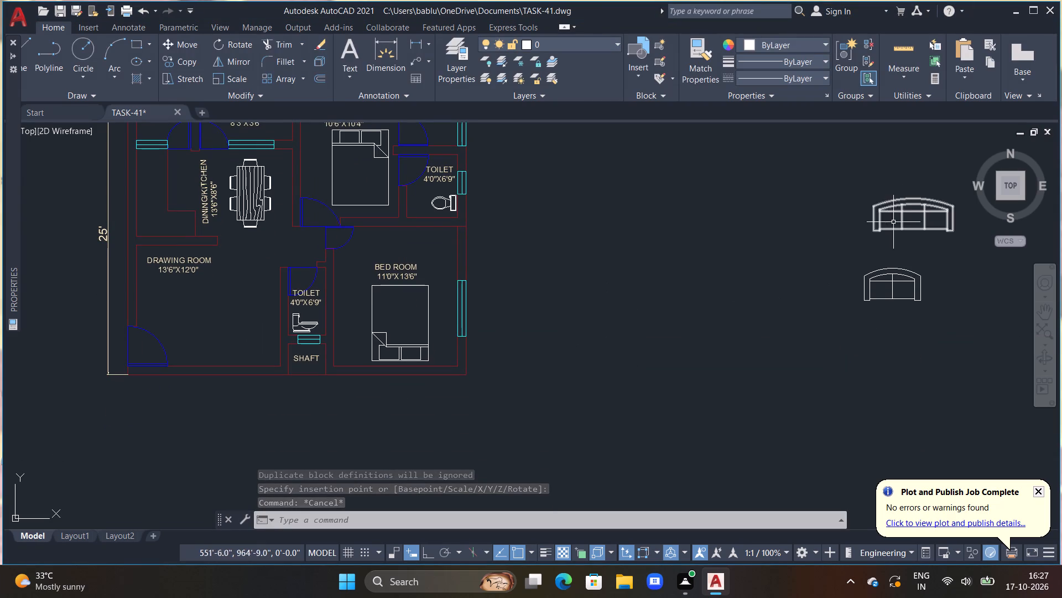
{"action": "scroll", "coordinate": [882, 227], "scroll_direction": "down", "scroll_amount": 1}
{"action": "middle_click_drag", "start_coordinate": [882, 231], "coordinate": [796, 302]}
{"action": "left_click", "coordinate": [796, 287]}
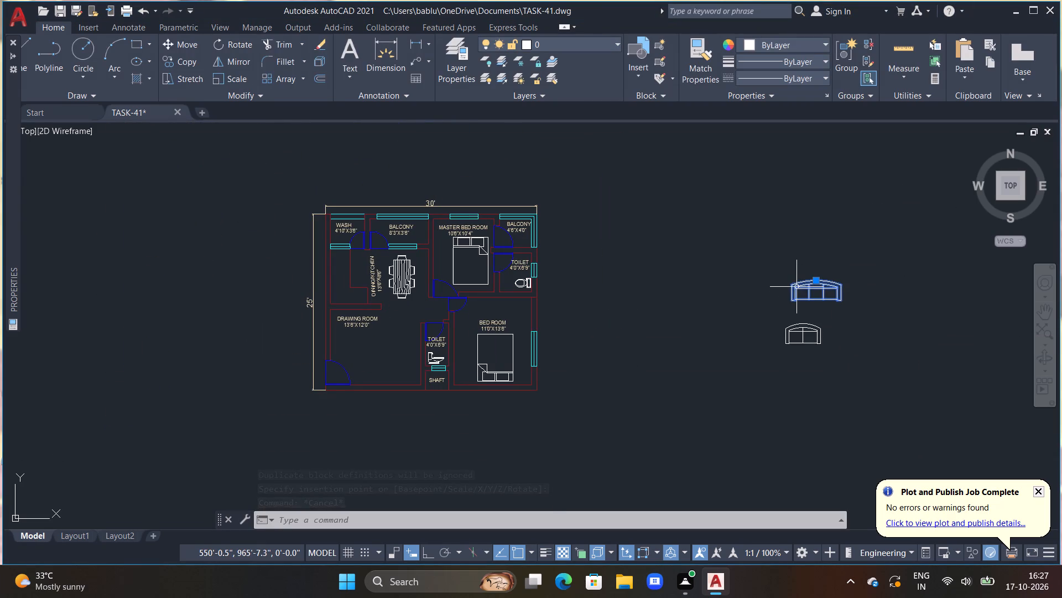
{"action": "key", "text": "r"}
{"action": "type", "text": "O"}
{"action": "key", "text": "space"}
{"action": "left_click", "coordinate": [795, 281]}
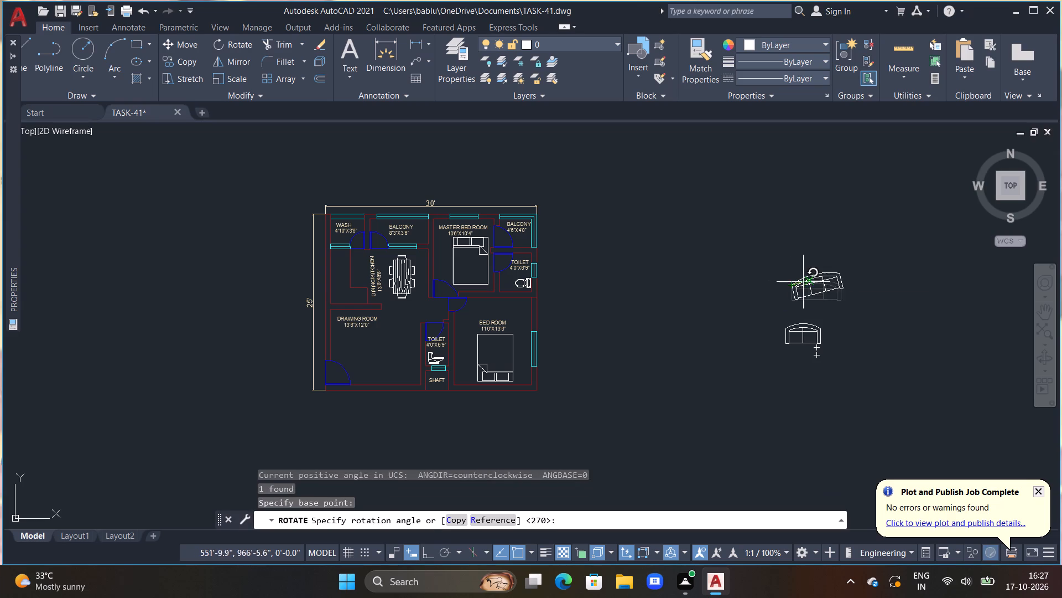
{"action": "left_click", "coordinate": [788, 373]}
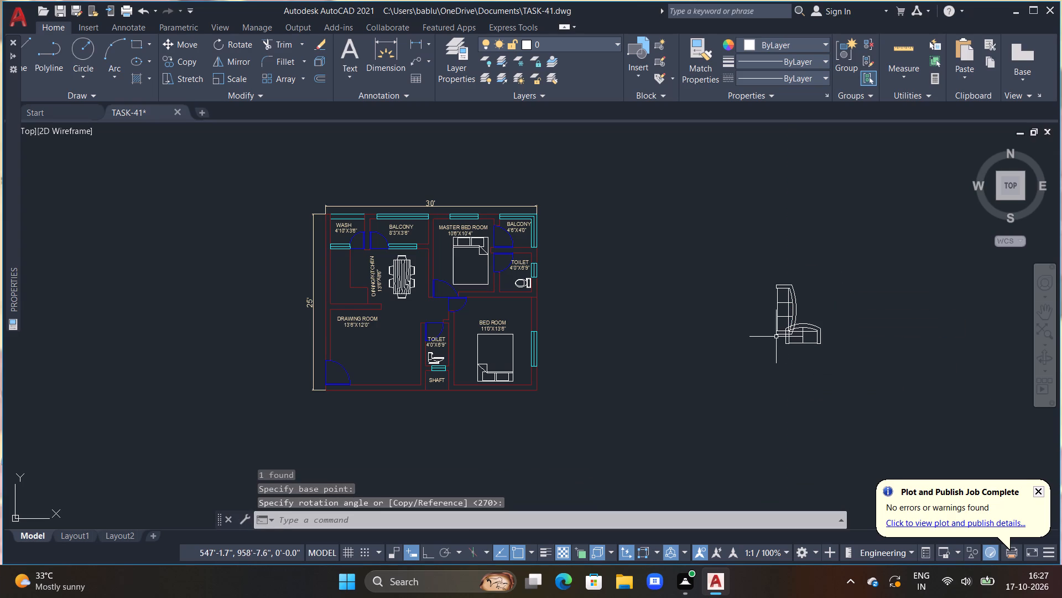
Move the rotated 7 ft. sofa into the DRAWING ROOM, beside the wall shared with the 4'0"X6'9" TOILET above the SHAFT.
{"action": "left_click", "coordinate": [777, 333]}
{"action": "key", "text": "m"}
{"action": "key", "text": "space"}
{"action": "left_click_drag", "start_coordinate": [779, 334], "coordinate": [770, 340]}
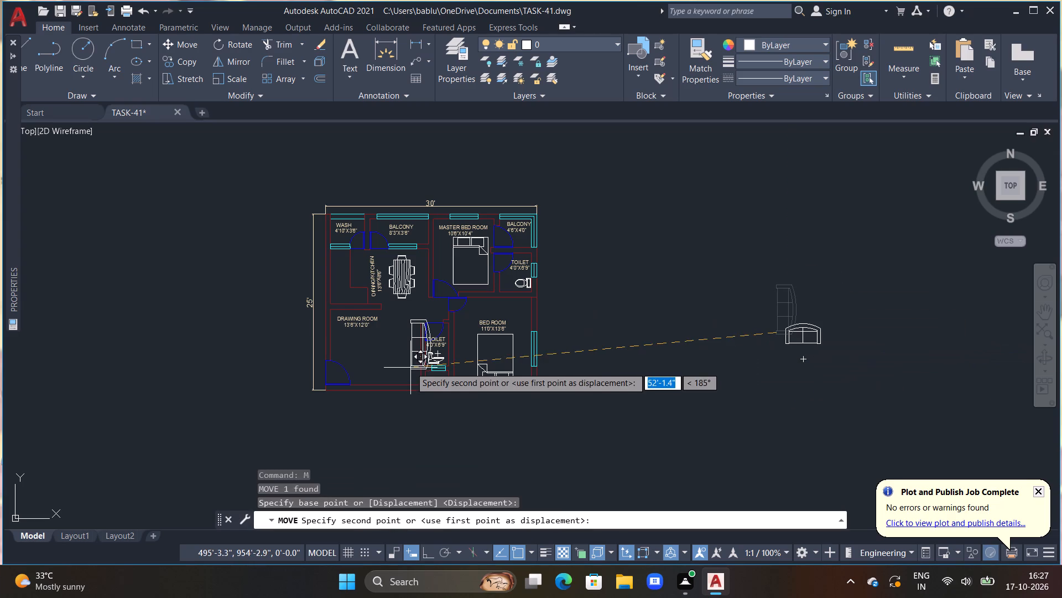
{"action": "scroll", "coordinate": [397, 370], "scroll_direction": "up", "scroll_amount": 2}
{"action": "middle_click_drag", "start_coordinate": [397, 370], "coordinate": [415, 371]}
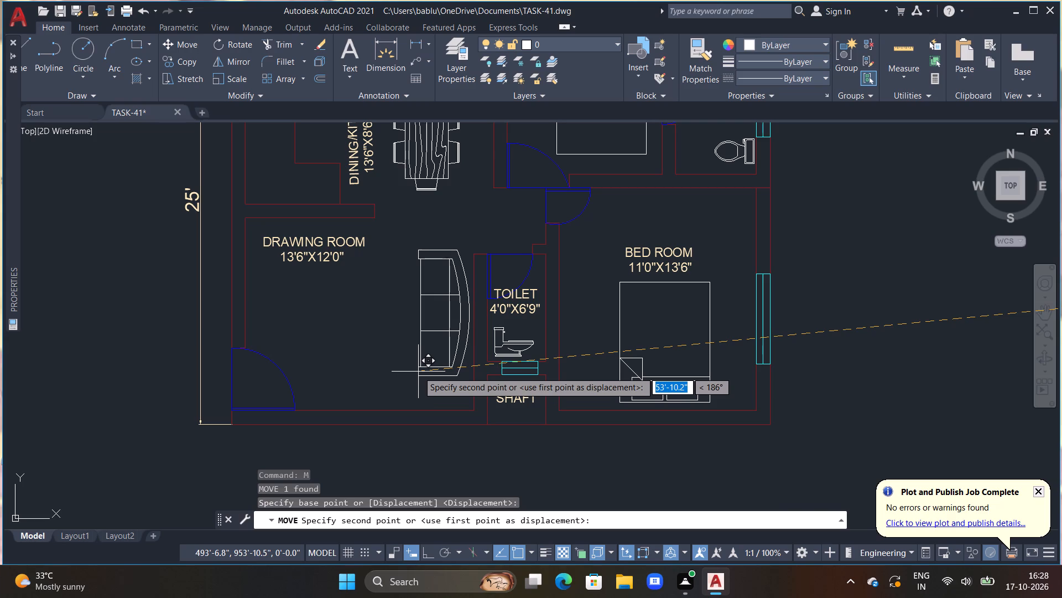
{"action": "left_click", "coordinate": [418, 372]}
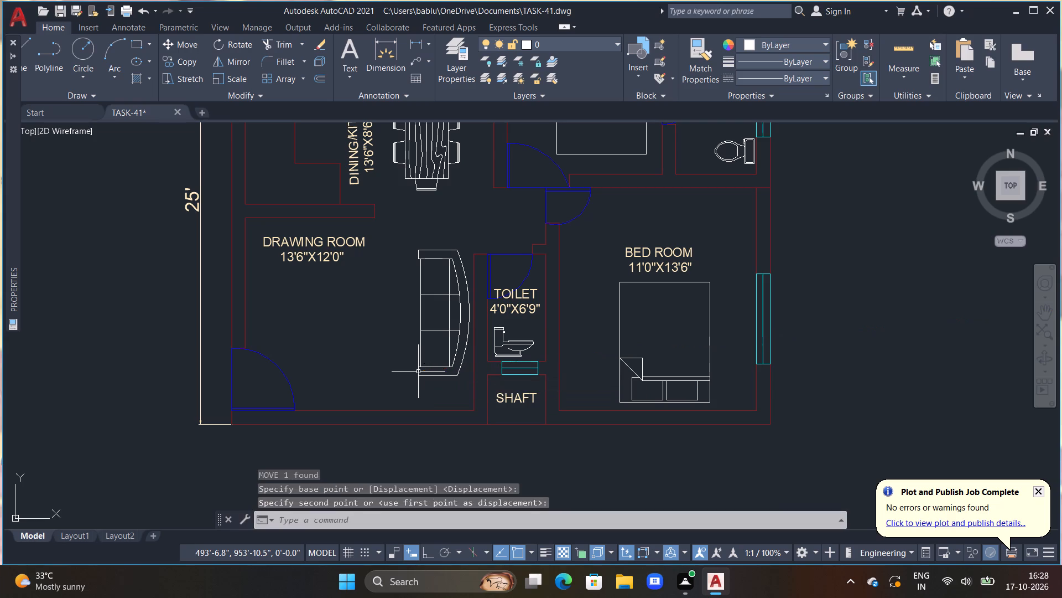
{"action": "key", "text": "Escape"}
Set the X, Y and Z scale of the sofa in the DRAWING ROOM to 0.8.
{"action": "scroll", "coordinate": [420, 388], "scroll_direction": "down", "scroll_amount": 3}
{"action": "scroll", "coordinate": [423, 393], "scroll_direction": "up", "scroll_amount": 2}
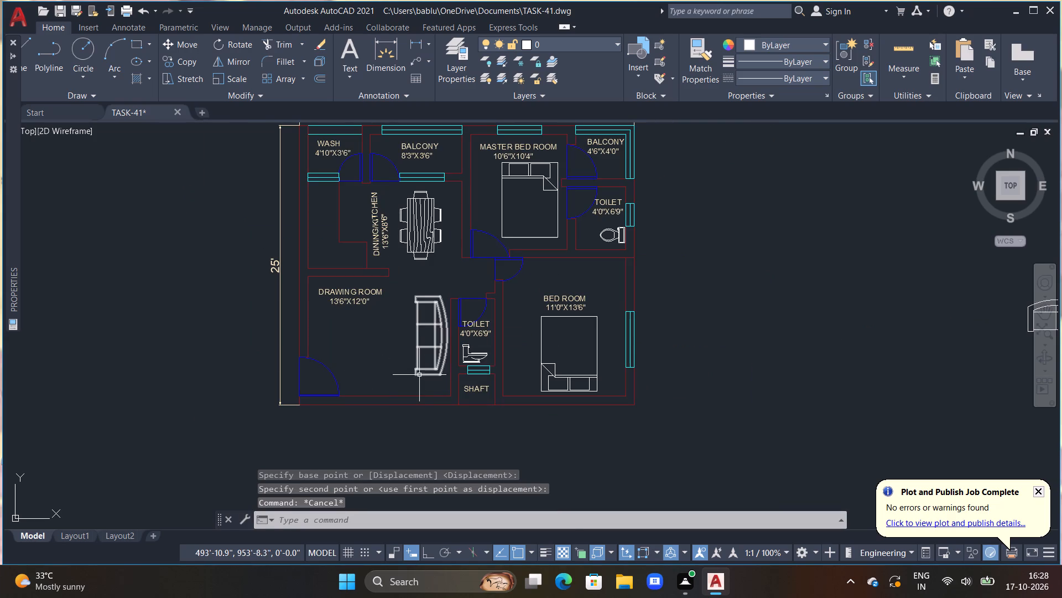
{"action": "left_click", "coordinate": [419, 376]}
{"action": "right_click", "coordinate": [419, 376]}
{"action": "left_click", "coordinate": [461, 535]}
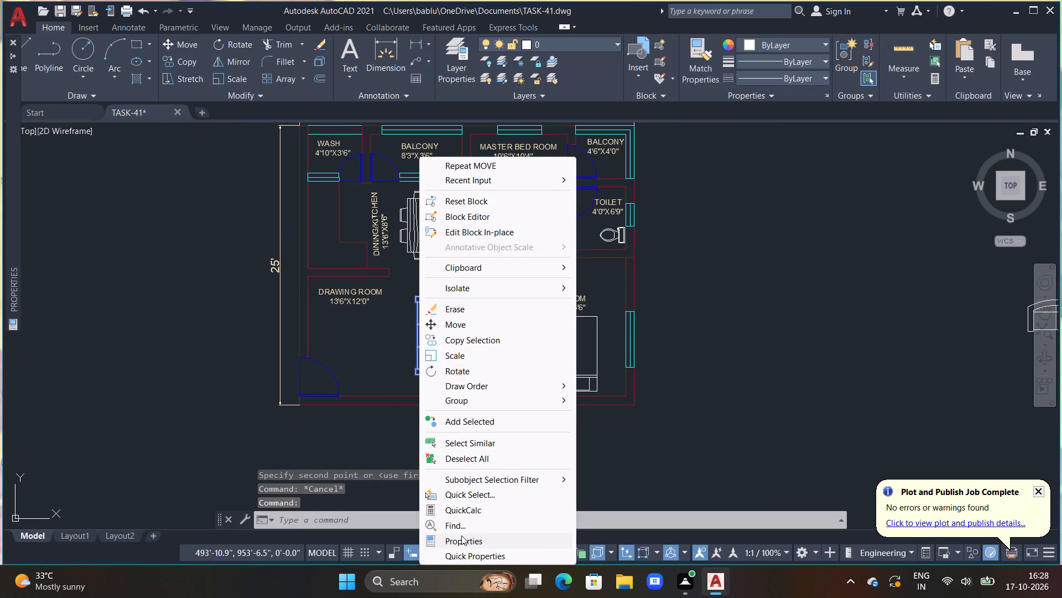
{"action": "left_click", "coordinate": [113, 293]}
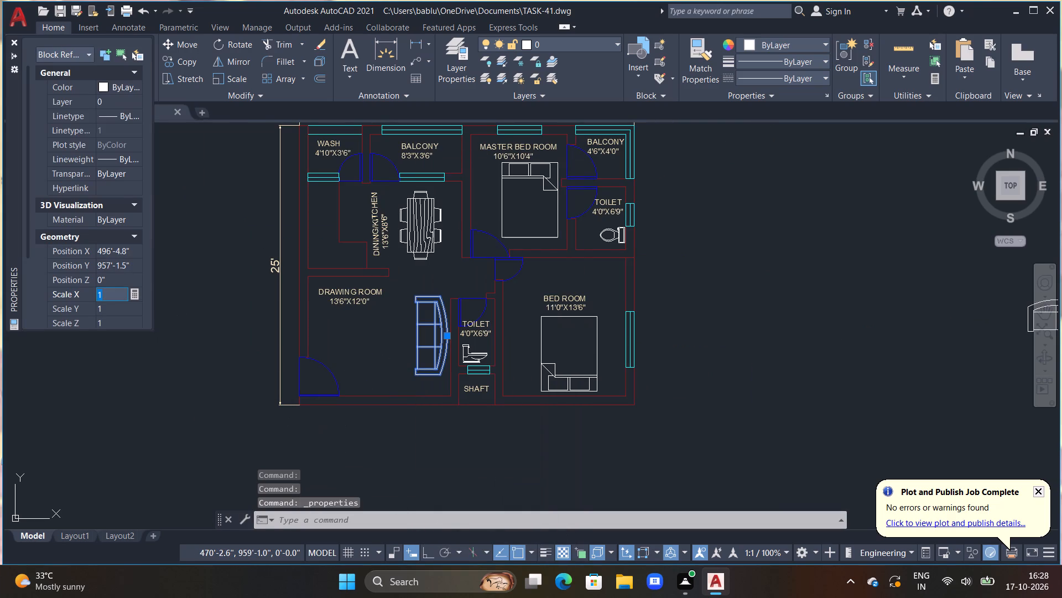
{"action": "type", "text": "0.8"}
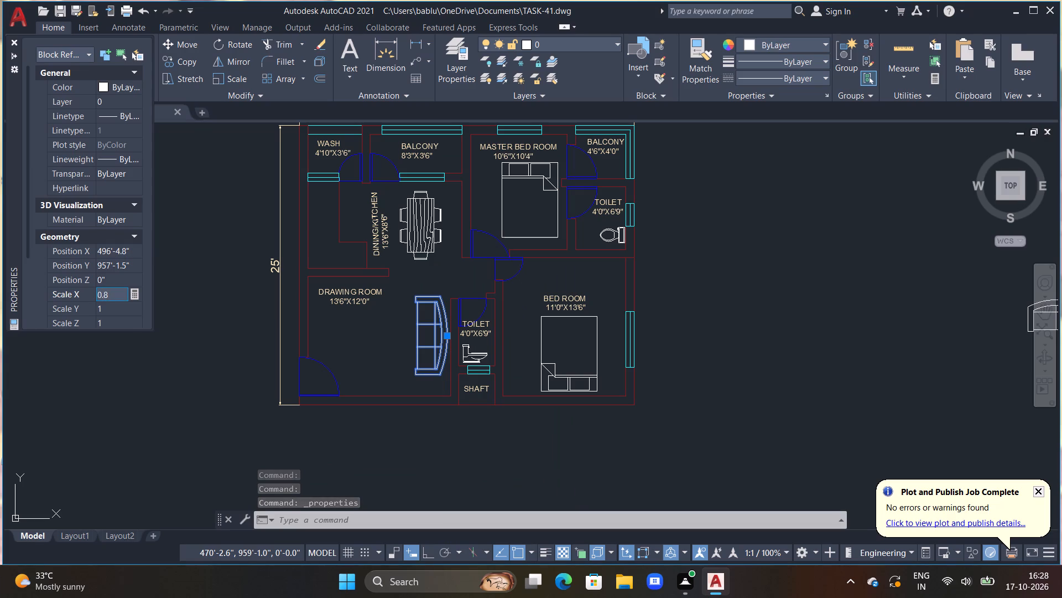
{"action": "left_click", "coordinate": [118, 308]}
{"action": "type", "text": "0.8"}
{"action": "left_click", "coordinate": [117, 319]}
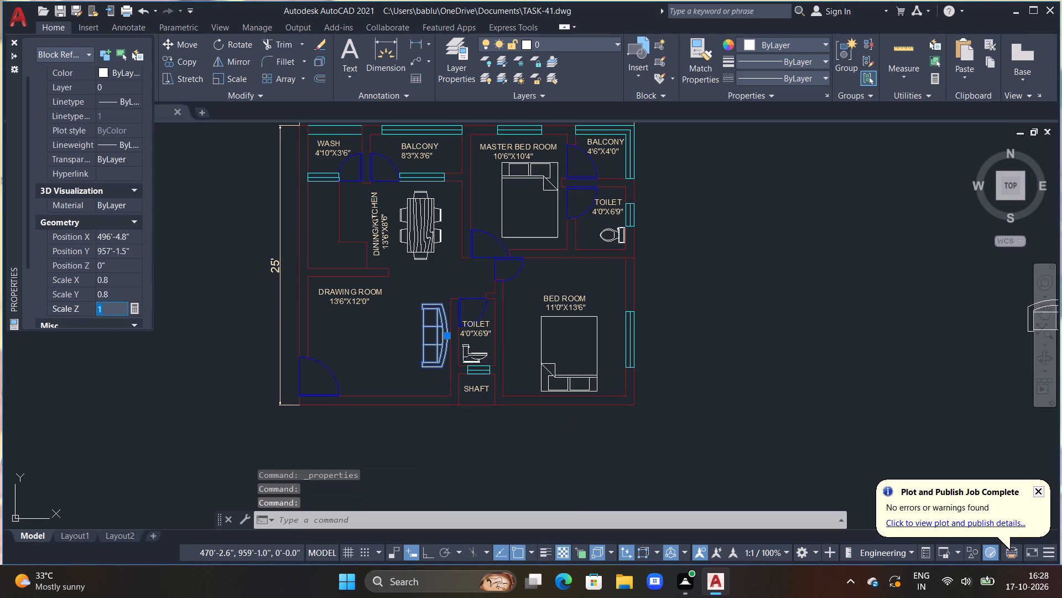
{"action": "type", "text": "0.8"}
{"action": "left_click", "coordinate": [18, 38]}
{"action": "key", "text": "Escape"}
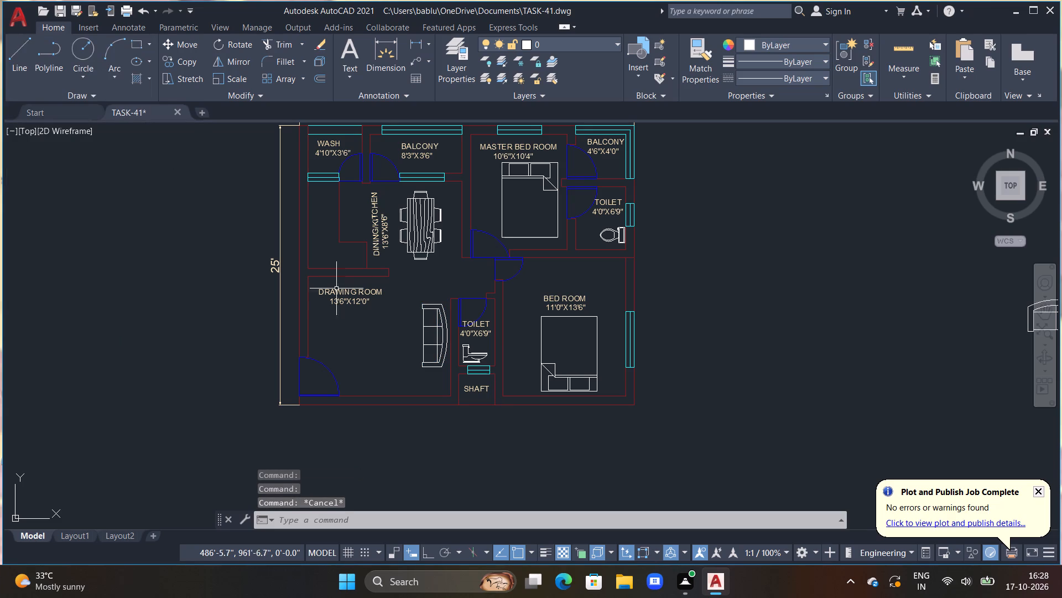
{"action": "key", "text": "Escape"}
Move the scaled sofa slightly south along the DRAWING ROOM's east wall, closer to the room's south wall.
{"action": "scroll", "coordinate": [425, 394], "scroll_direction": "down", "scroll_amount": 1}
{"action": "scroll", "coordinate": [425, 389], "scroll_direction": "up", "scroll_amount": 2}
{"action": "left_click", "coordinate": [429, 359]}
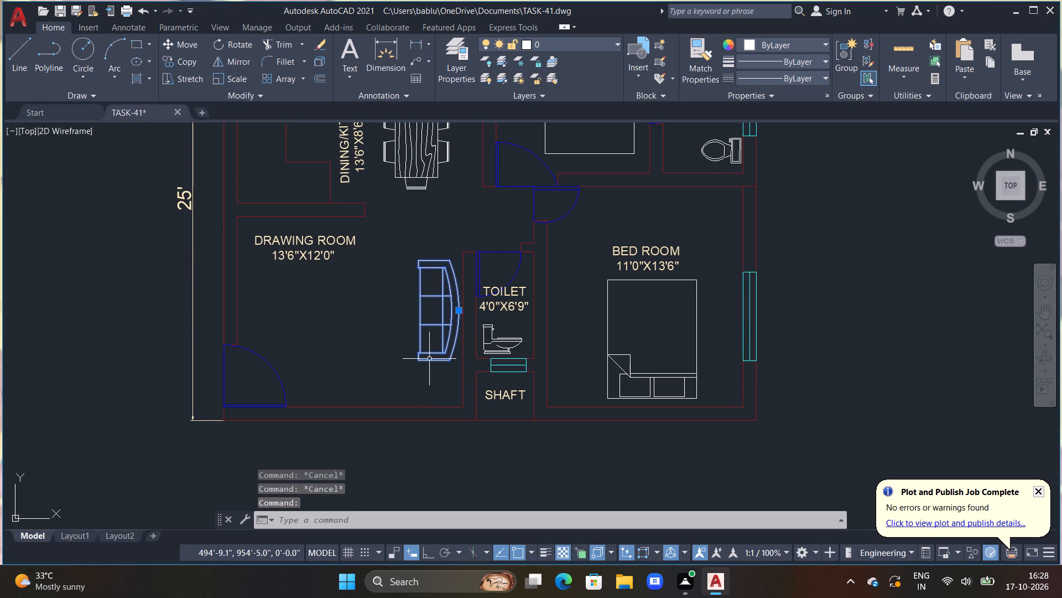
{"action": "type", "text": "M"}
{"action": "key", "text": "space"}
{"action": "left_click_drag", "start_coordinate": [429, 359], "coordinate": [433, 368]}
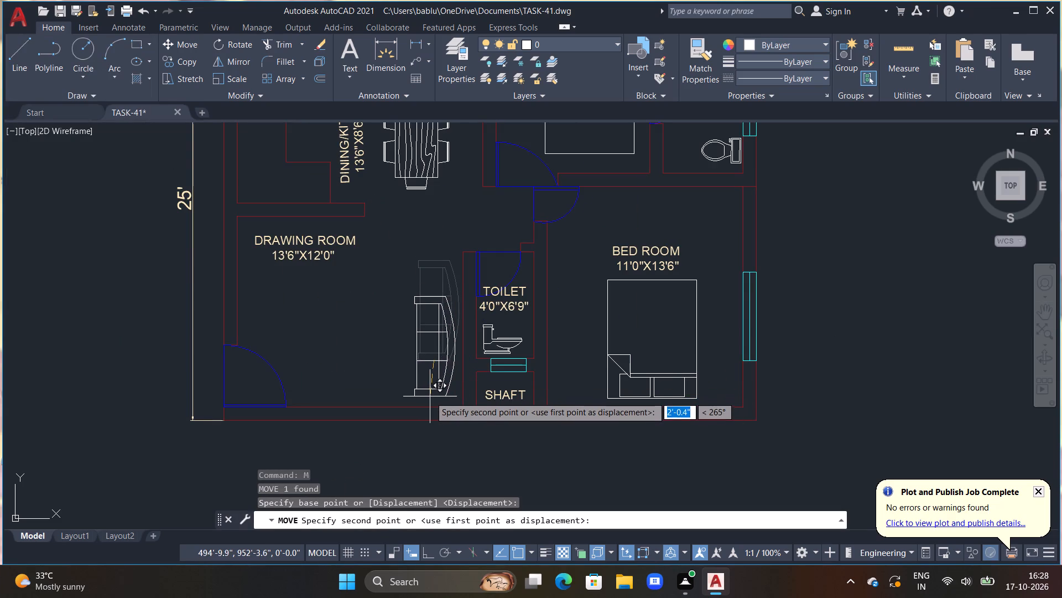
{"action": "left_click", "coordinate": [432, 390]}
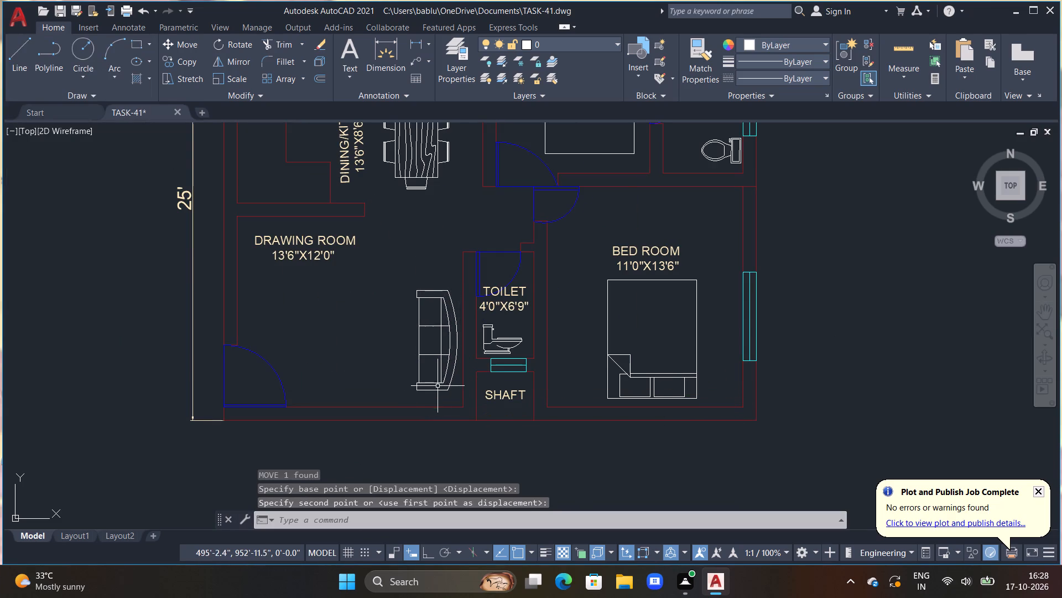
Set the X, Y and Z scale of the roundback loveseat outside the plan to 0.8.
{"action": "scroll", "coordinate": [448, 386], "scroll_direction": "down", "scroll_amount": 1}
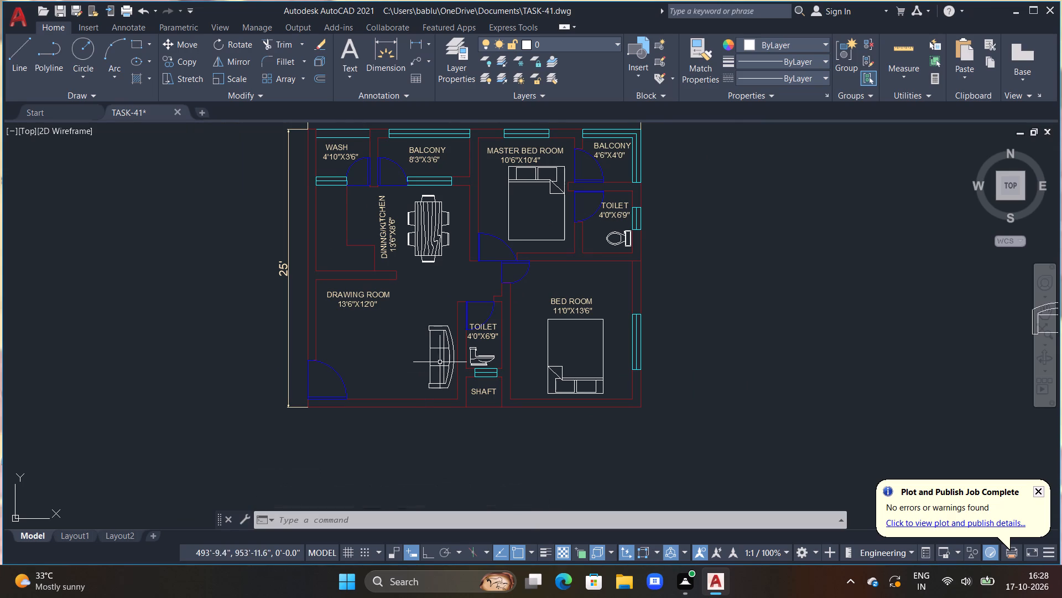
{"action": "scroll", "coordinate": [449, 360], "scroll_direction": "down", "scroll_amount": 1}
{"action": "left_click", "coordinate": [816, 329]}
{"action": "right_click", "coordinate": [816, 329]}
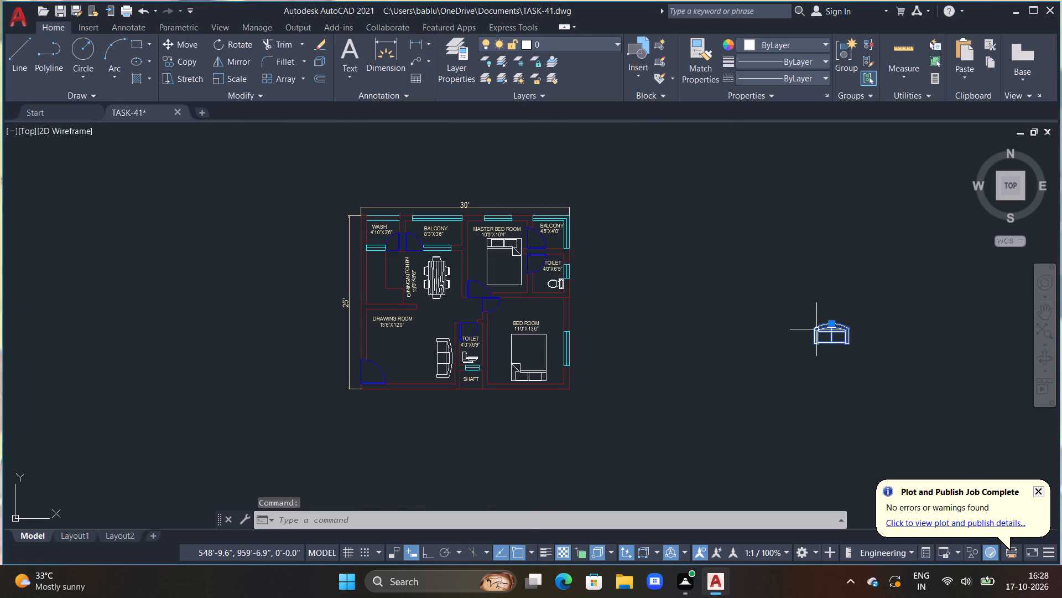
{"action": "left_click", "coordinate": [876, 539]}
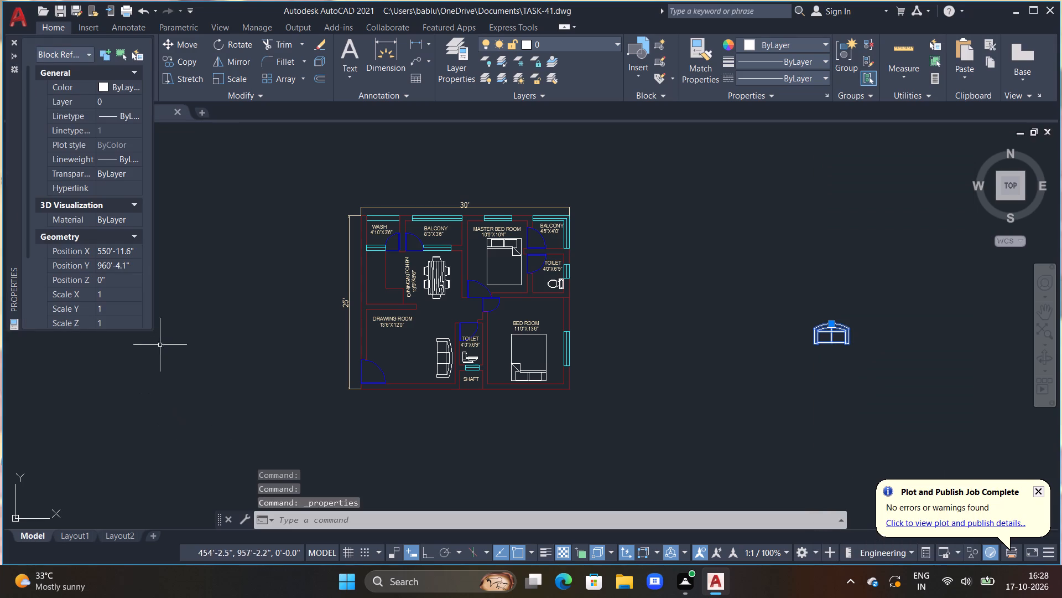
{"action": "left_click", "coordinate": [108, 292]}
{"action": "type", "text": "0.8"}
{"action": "left_click", "coordinate": [107, 312]}
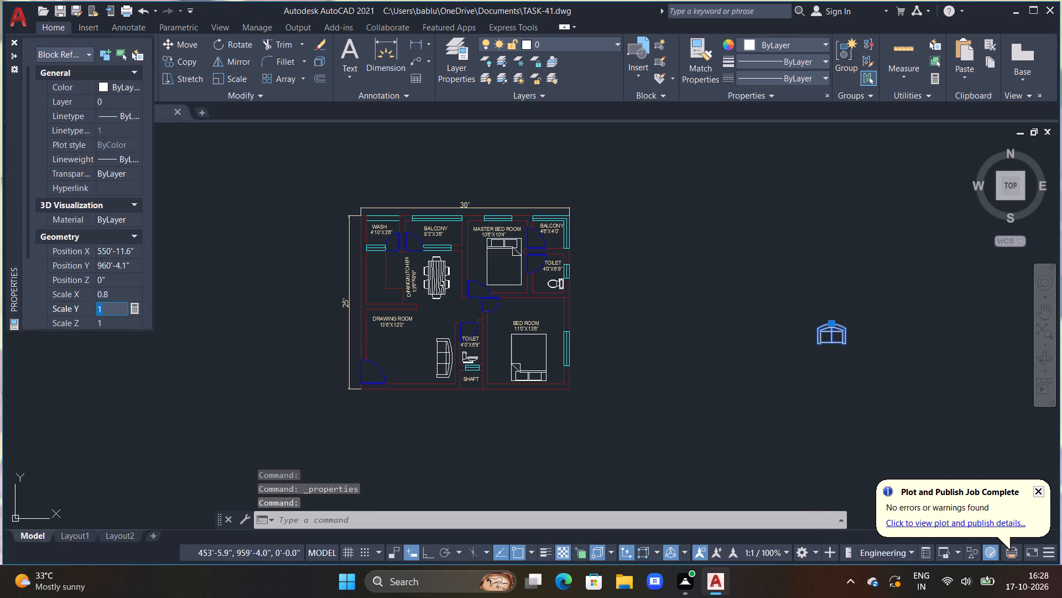
{"action": "type", "text": "0.8"}
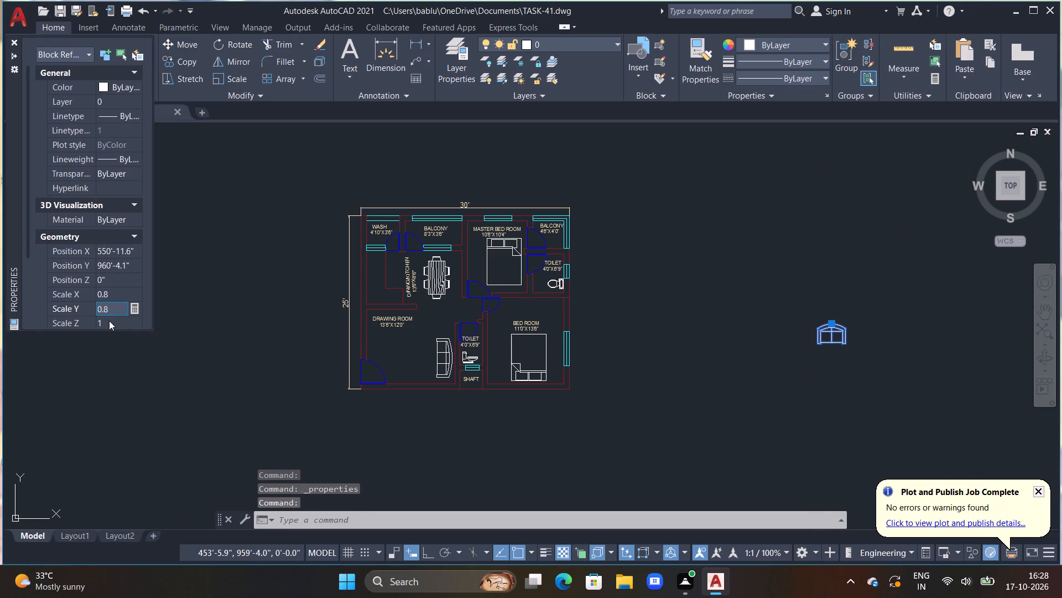
{"action": "left_click", "coordinate": [109, 322]}
{"action": "type", "text": "0.8"}
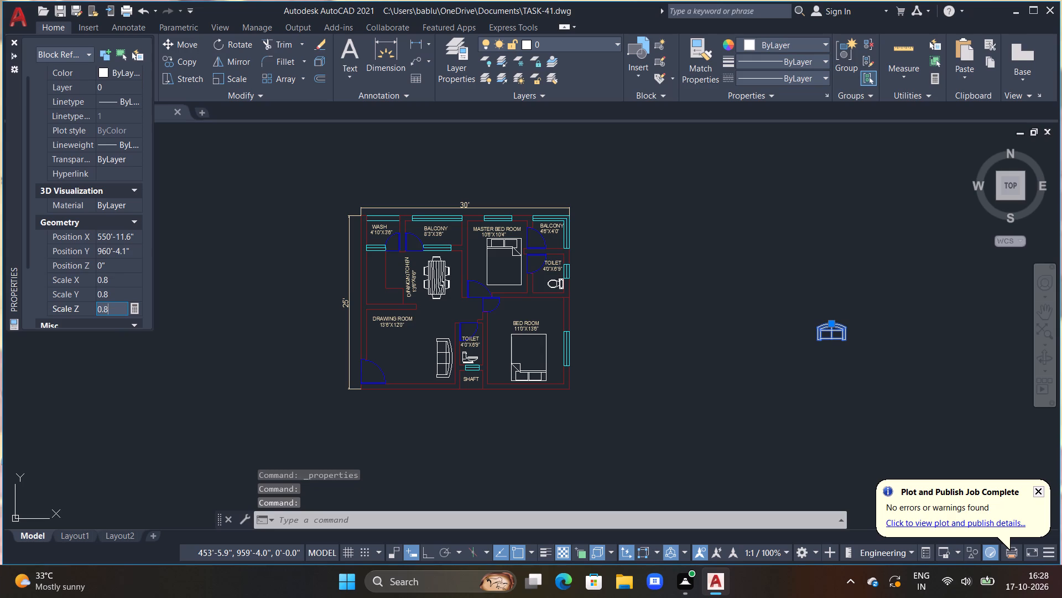
{"action": "left_click", "coordinate": [14, 48]}
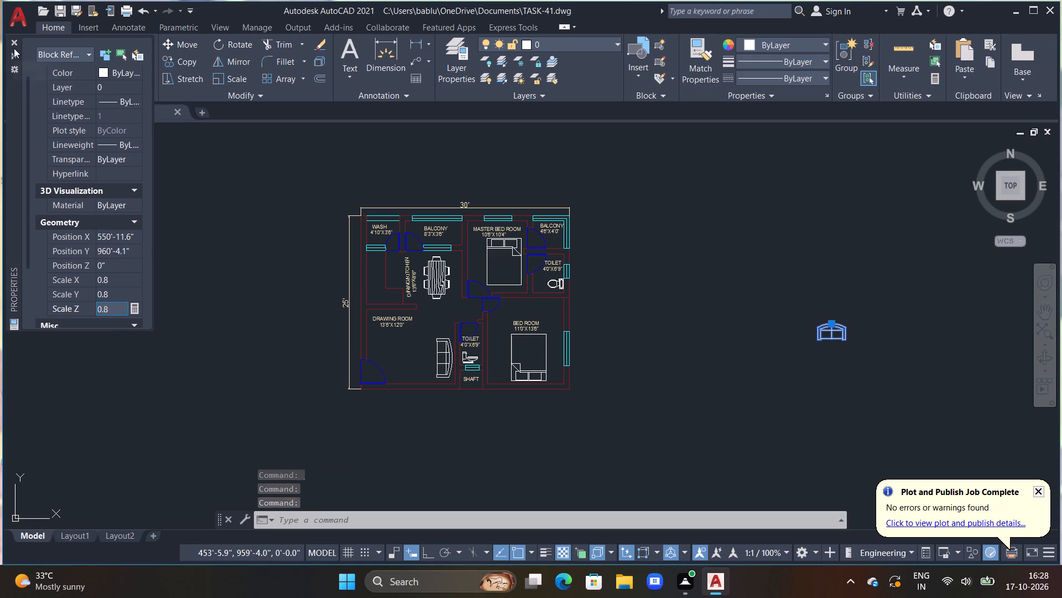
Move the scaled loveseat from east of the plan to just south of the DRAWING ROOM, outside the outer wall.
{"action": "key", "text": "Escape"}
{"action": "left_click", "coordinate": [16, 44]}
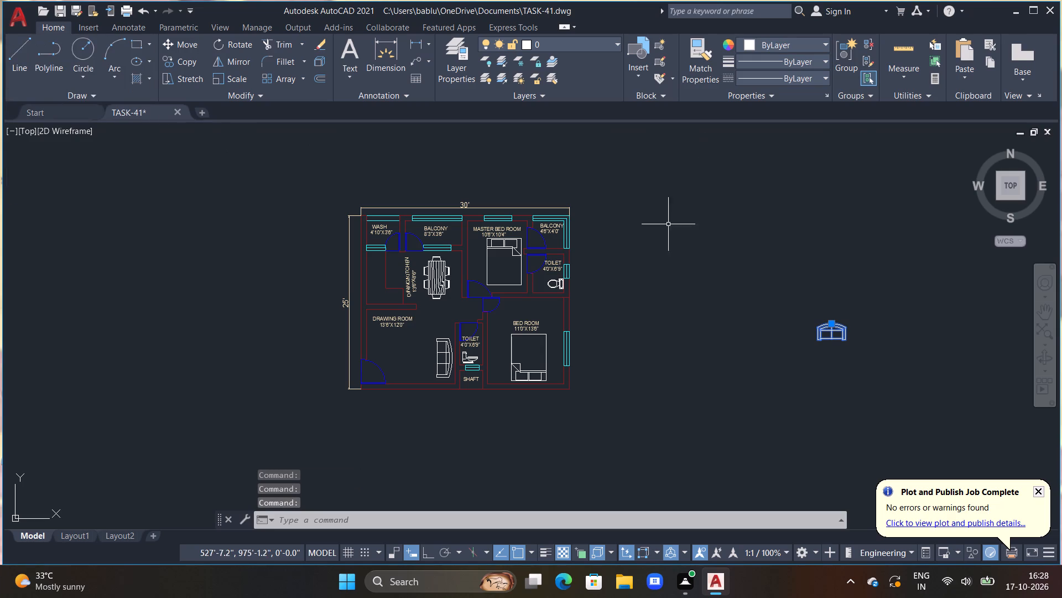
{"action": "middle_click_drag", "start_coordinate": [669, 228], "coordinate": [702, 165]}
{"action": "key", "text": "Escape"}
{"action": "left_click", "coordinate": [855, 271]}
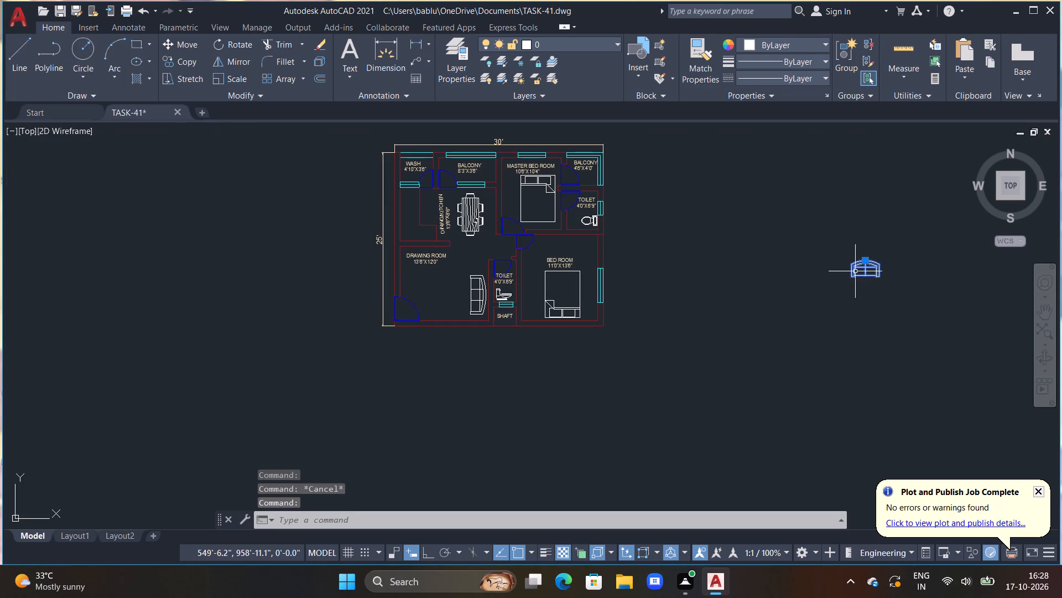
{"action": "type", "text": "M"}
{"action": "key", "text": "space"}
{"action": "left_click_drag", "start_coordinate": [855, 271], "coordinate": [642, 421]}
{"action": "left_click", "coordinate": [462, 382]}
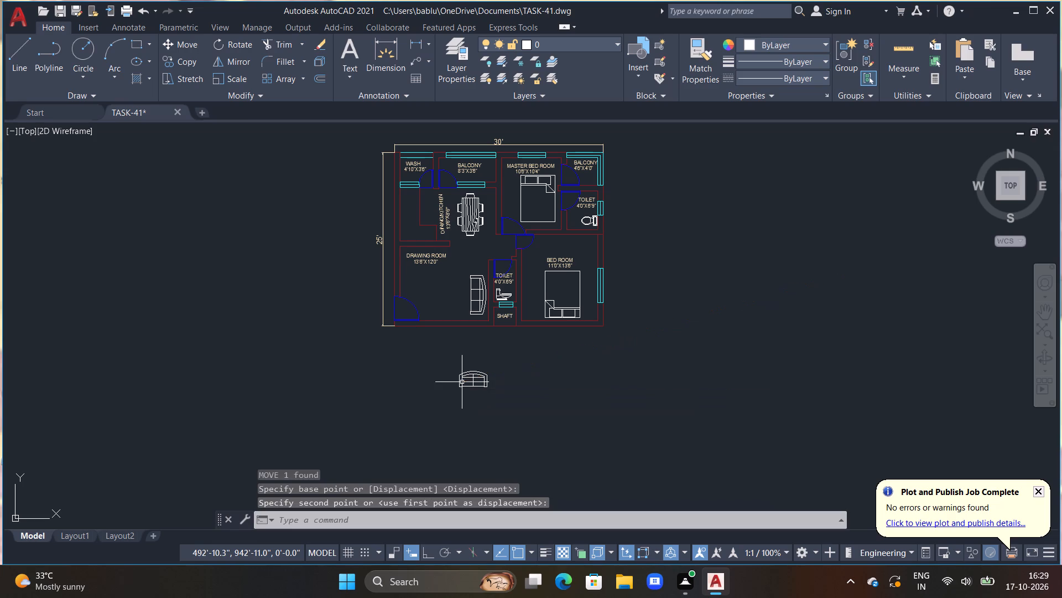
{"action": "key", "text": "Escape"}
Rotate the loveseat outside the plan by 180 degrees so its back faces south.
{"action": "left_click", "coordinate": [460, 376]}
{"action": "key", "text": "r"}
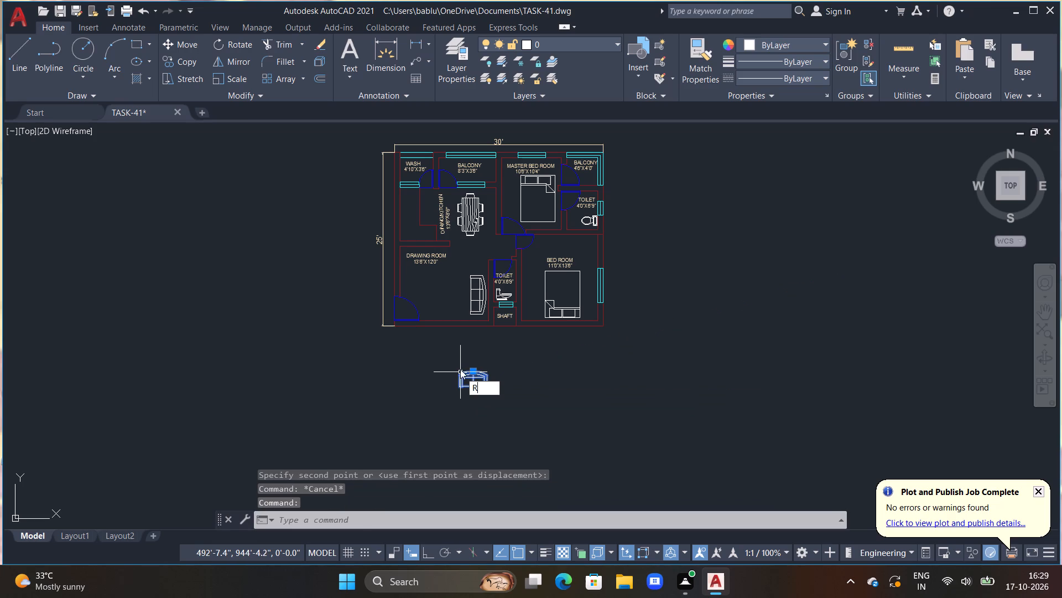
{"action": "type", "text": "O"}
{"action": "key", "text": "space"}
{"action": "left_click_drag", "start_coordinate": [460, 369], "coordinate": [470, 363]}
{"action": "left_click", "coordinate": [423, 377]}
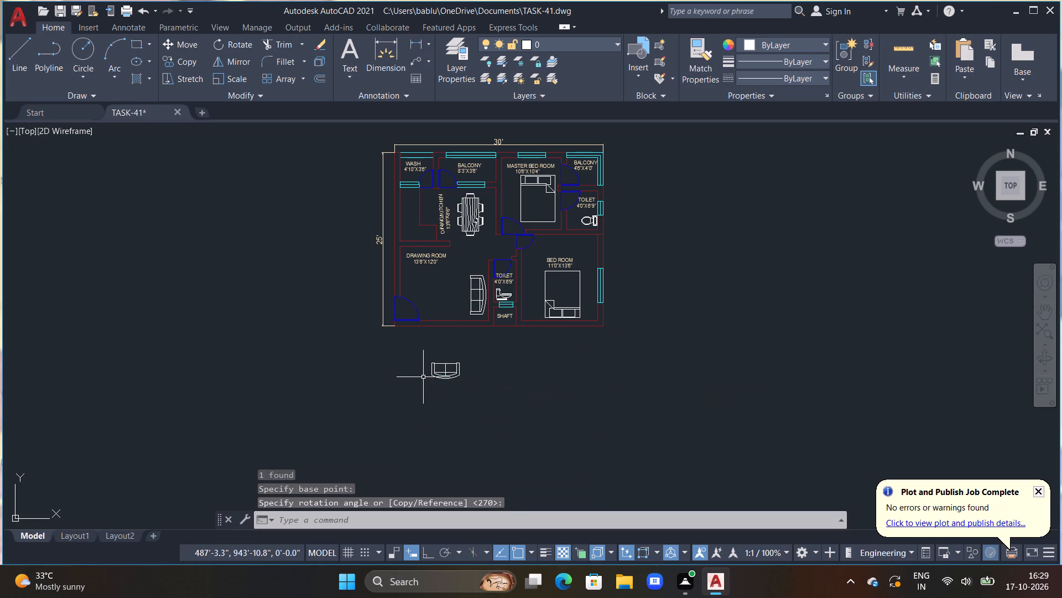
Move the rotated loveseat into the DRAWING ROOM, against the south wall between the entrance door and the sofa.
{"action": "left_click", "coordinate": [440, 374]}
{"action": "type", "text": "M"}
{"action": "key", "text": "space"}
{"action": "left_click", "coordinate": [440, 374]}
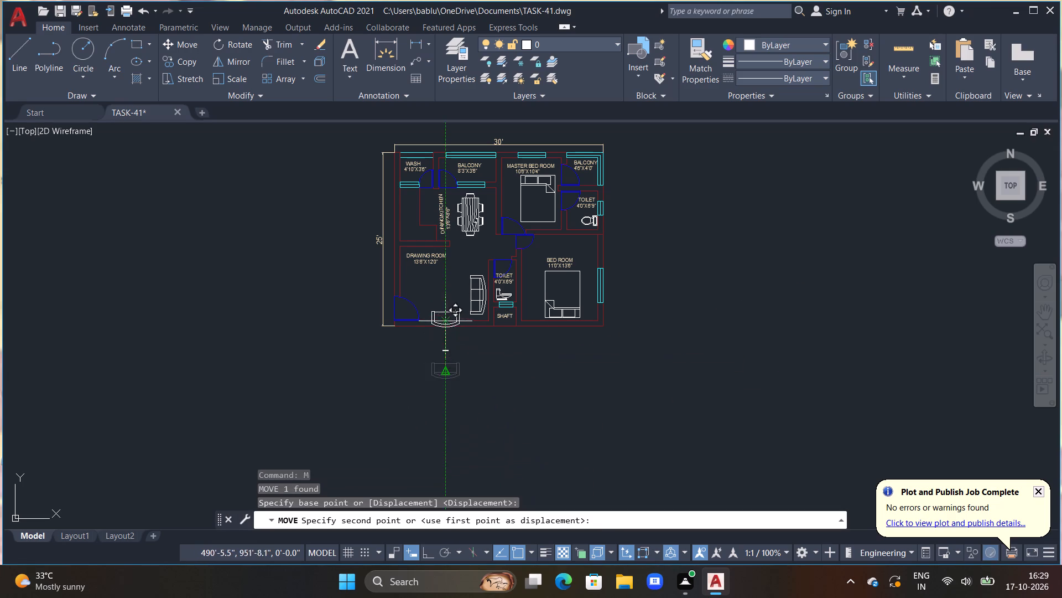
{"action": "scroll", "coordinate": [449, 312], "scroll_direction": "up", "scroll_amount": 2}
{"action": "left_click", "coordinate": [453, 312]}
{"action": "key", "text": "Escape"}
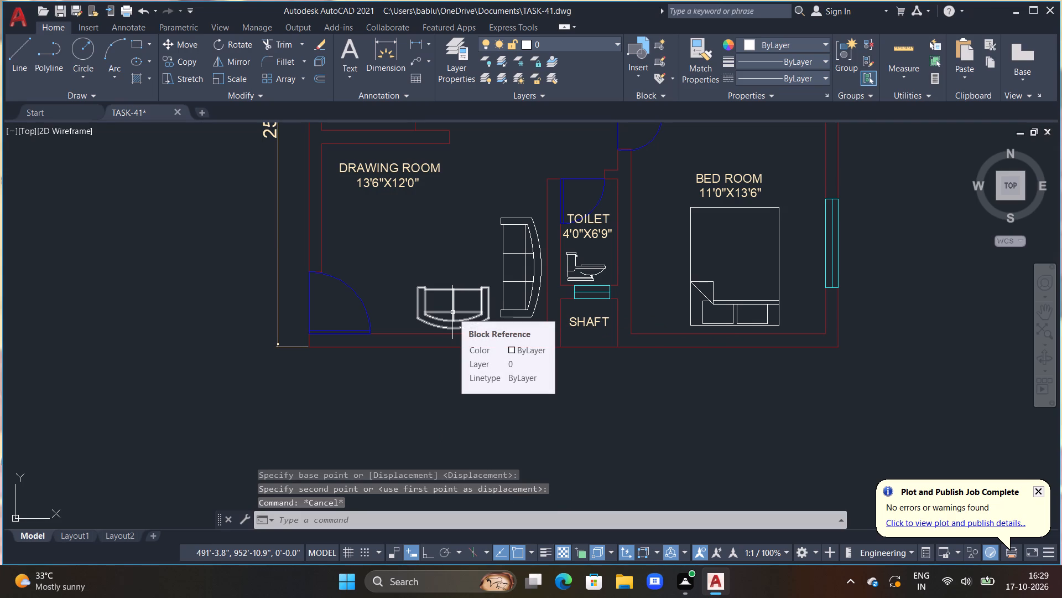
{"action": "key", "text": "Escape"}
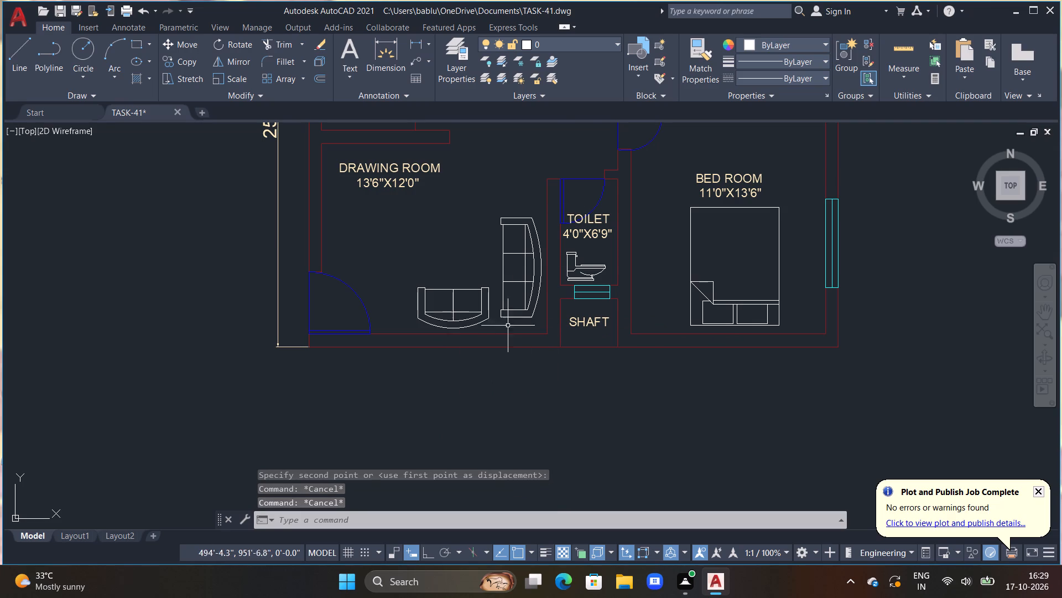
Move the DRAWING ROOM sofa north along the east wall, away from the loveseat.
{"action": "scroll", "coordinate": [514, 292], "scroll_direction": "up", "scroll_amount": 1}
{"action": "scroll", "coordinate": [517, 297], "scroll_direction": "down", "scroll_amount": 1}
{"action": "left_click", "coordinate": [523, 319]}
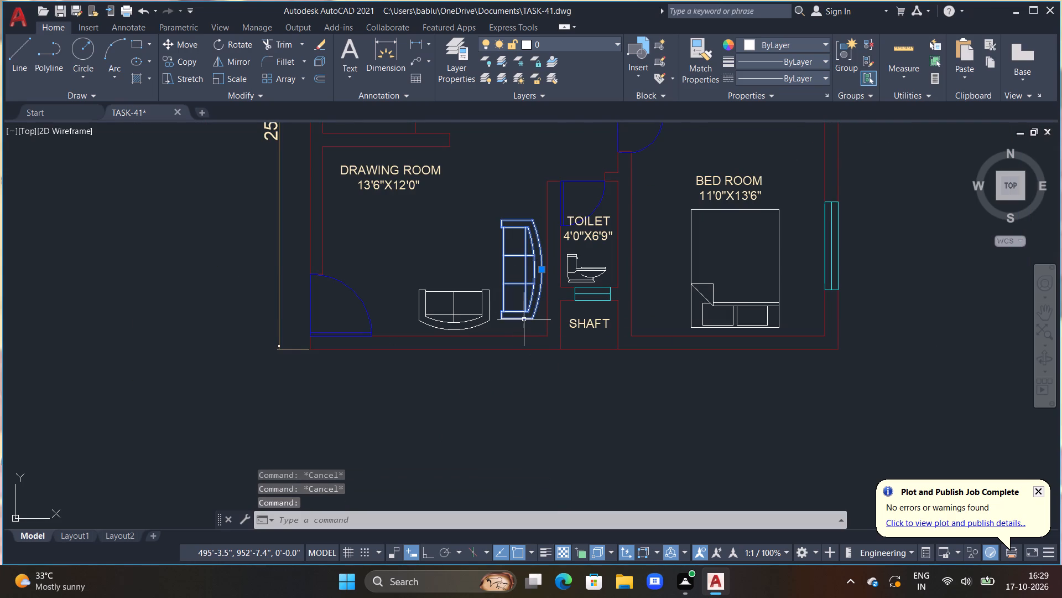
{"action": "type", "text": "M"}
{"action": "key", "text": "space"}
{"action": "left_click", "coordinate": [525, 321]}
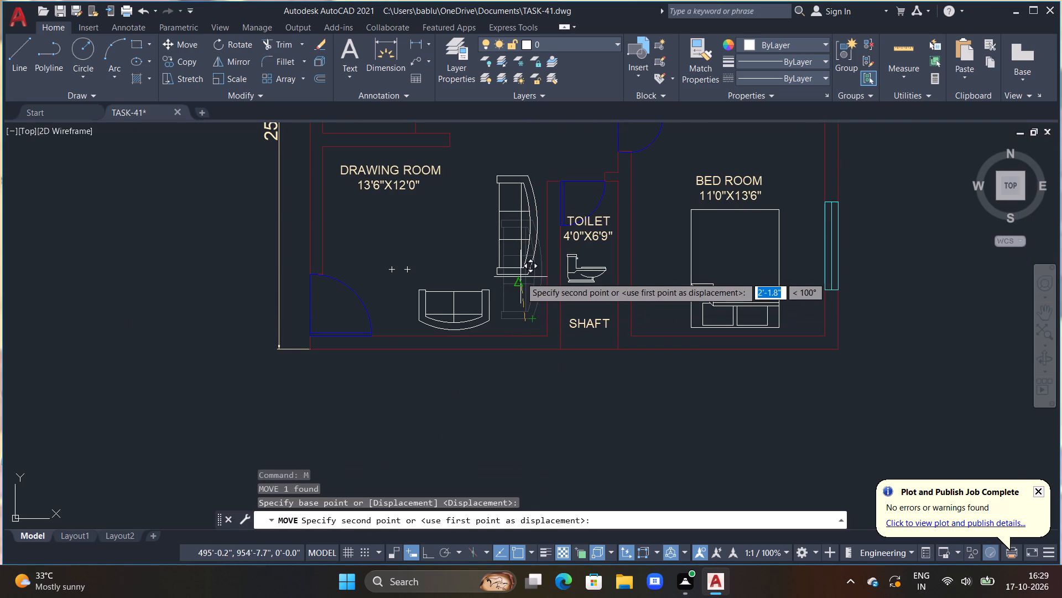
{"action": "left_click", "coordinate": [523, 272]}
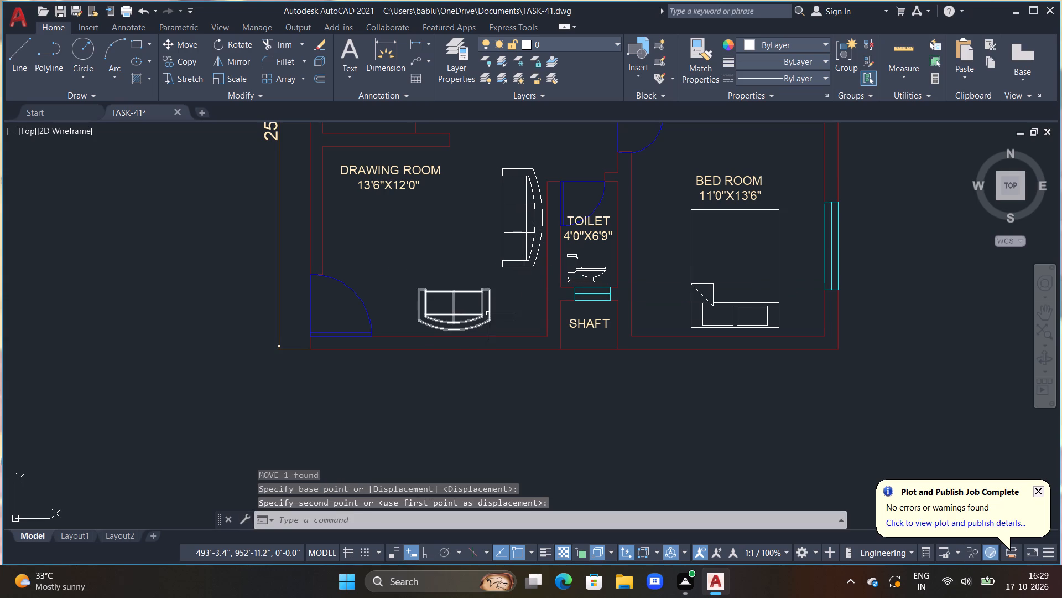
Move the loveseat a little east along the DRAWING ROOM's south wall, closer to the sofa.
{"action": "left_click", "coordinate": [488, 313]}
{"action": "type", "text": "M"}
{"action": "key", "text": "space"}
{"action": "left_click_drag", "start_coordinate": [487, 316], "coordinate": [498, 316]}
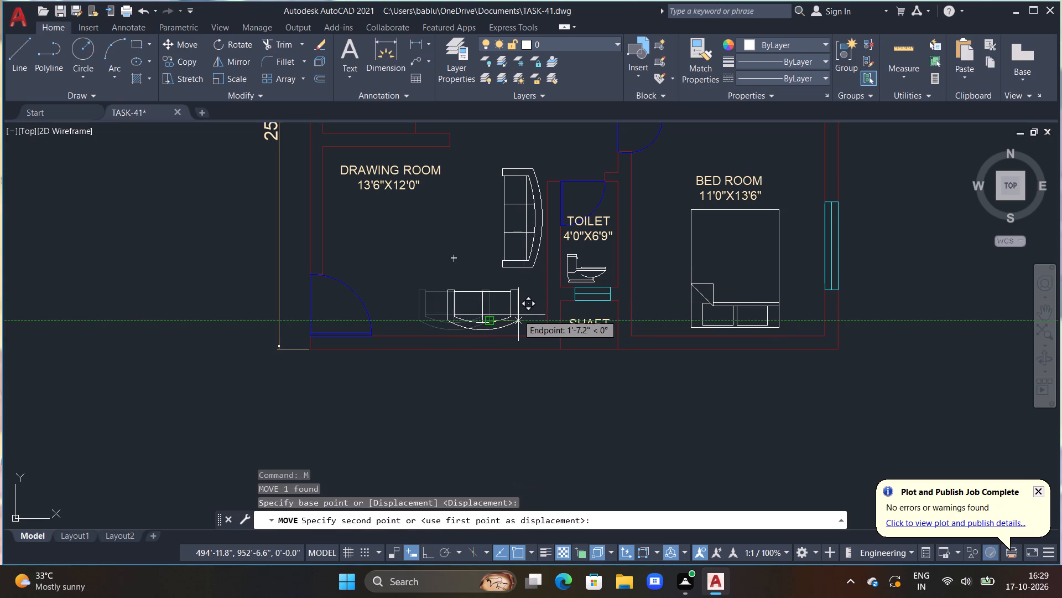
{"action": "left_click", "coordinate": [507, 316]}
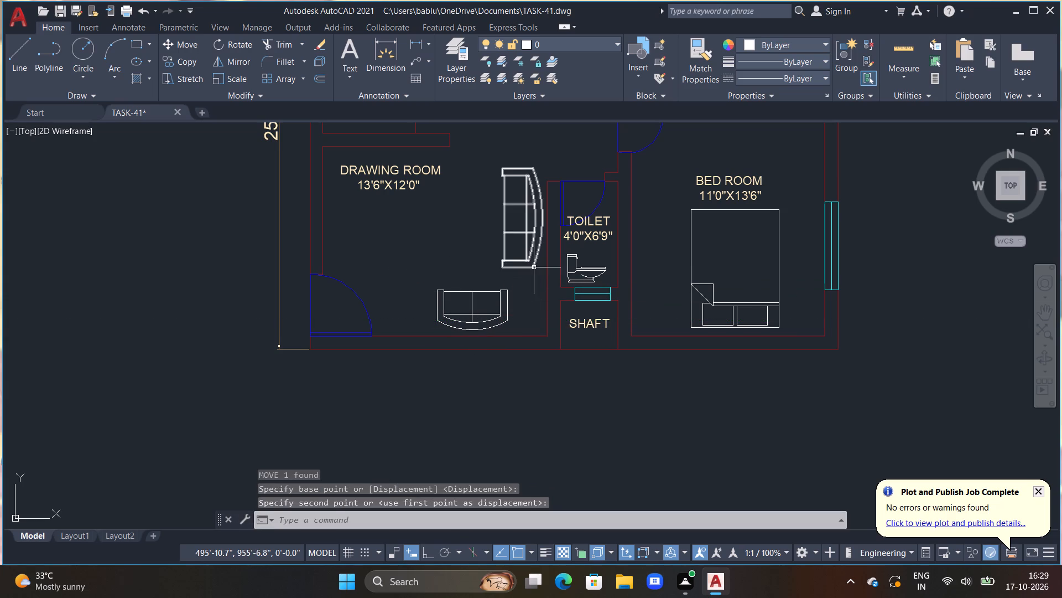
Move the DRAWING ROOM sofa slightly south along the east wall, nearer to the loveseat.
{"action": "left_click", "coordinate": [534, 267]}
{"action": "type", "text": "M"}
{"action": "key", "text": "space"}
{"action": "left_click", "coordinate": [534, 267]}
{"action": "left_click", "coordinate": [533, 285]}
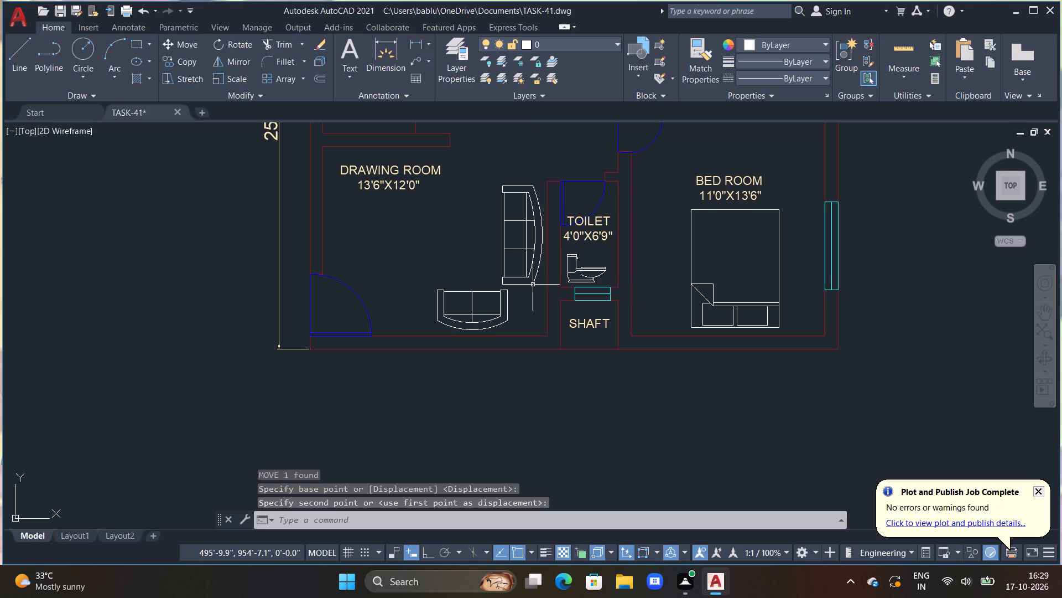
{"action": "key", "text": "Escape"}
{"action": "key", "text": "Escape"}
{"action": "key", "text": "Escape"}
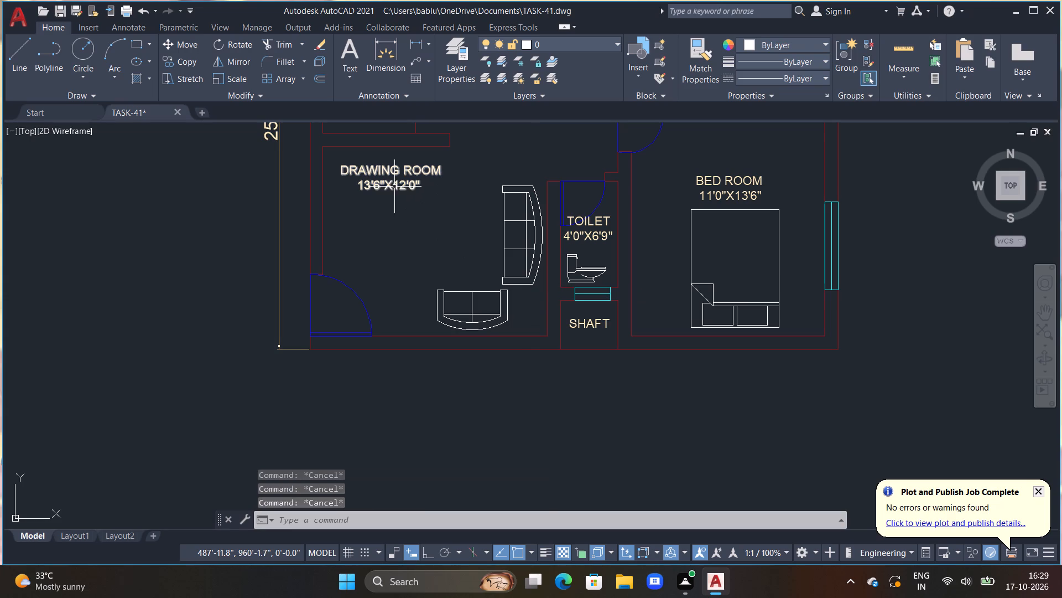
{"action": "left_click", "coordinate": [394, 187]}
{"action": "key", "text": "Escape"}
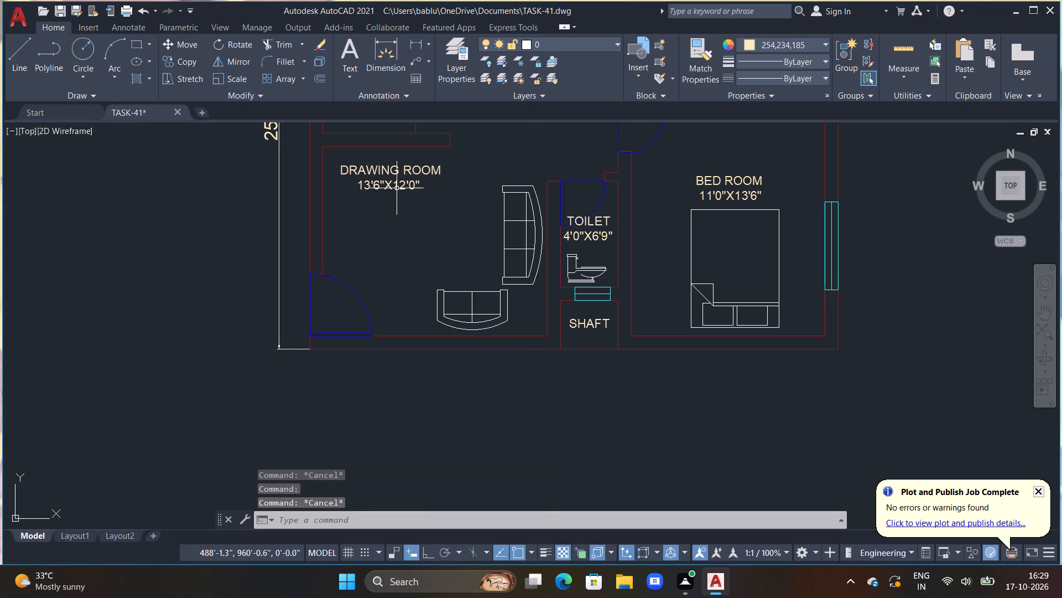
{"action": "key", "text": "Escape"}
Draw a circle of about 1'-2" radius in the DRAWING ROOM, west of the sofa, as a round centre table.
{"action": "left_click", "coordinate": [84, 44]}
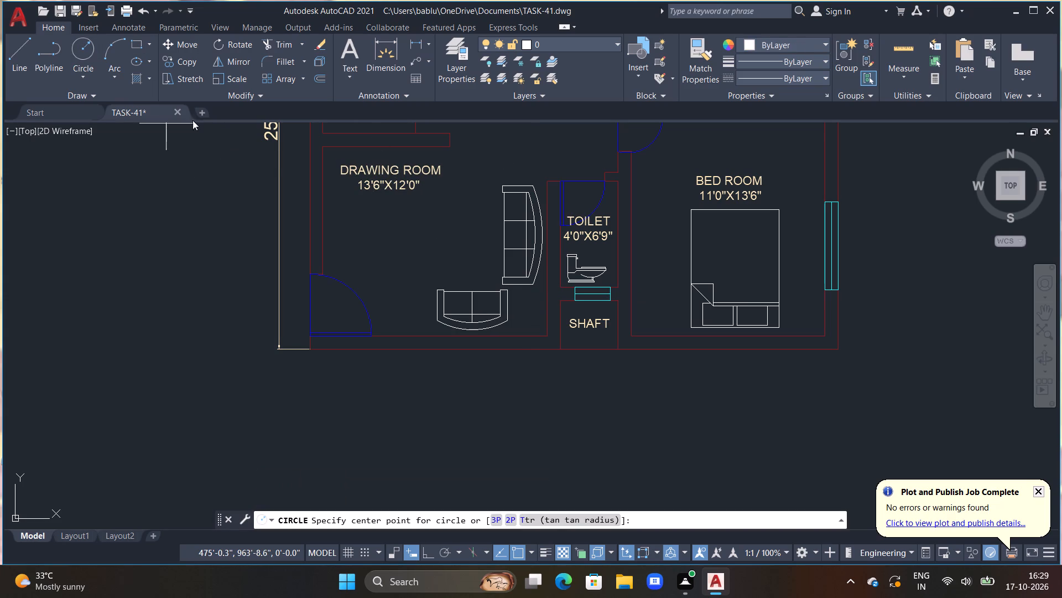
{"action": "left_click", "coordinate": [452, 238]}
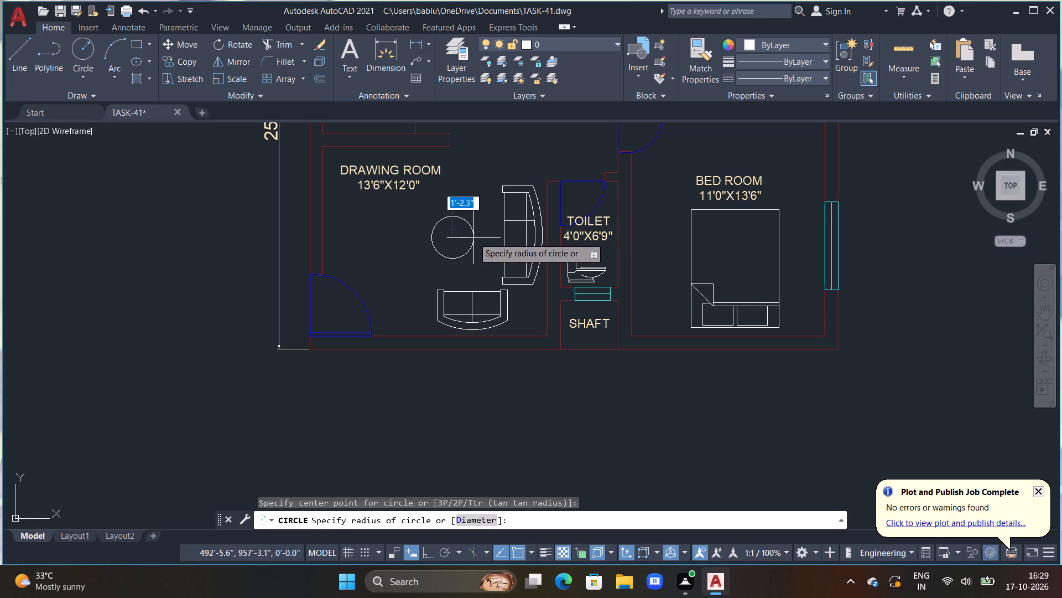
{"action": "left_click", "coordinate": [473, 238]}
Reposition the round table so it sits directly north of the loveseat and just west of the sofa.
{"action": "left_click", "coordinate": [457, 257]}
{"action": "type", "text": "M"}
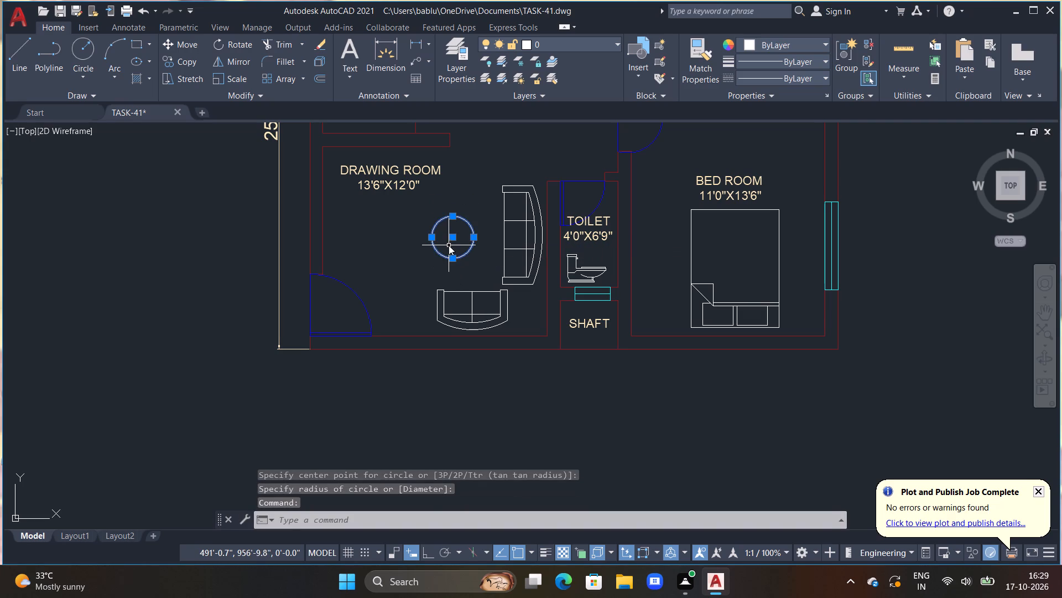
{"action": "key", "text": "space"}
{"action": "left_click_drag", "start_coordinate": [449, 245], "coordinate": [461, 249]}
{"action": "left_click", "coordinate": [462, 247]}
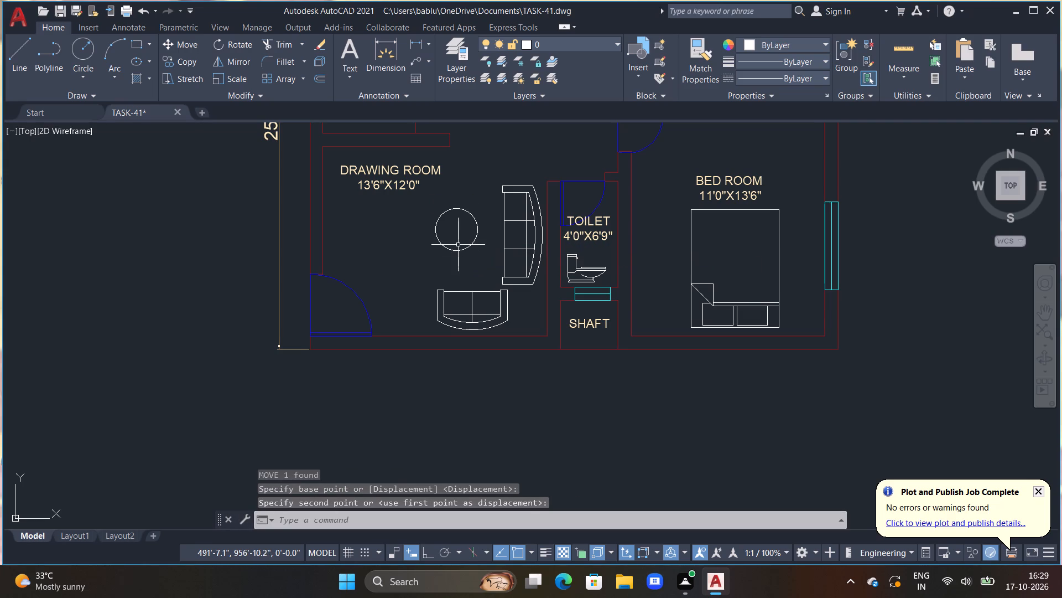
{"action": "left_click", "coordinate": [460, 250]}
{"action": "type", "text": "M"}
{"action": "key", "text": "space"}
{"action": "left_click_drag", "start_coordinate": [460, 250], "coordinate": [465, 252]}
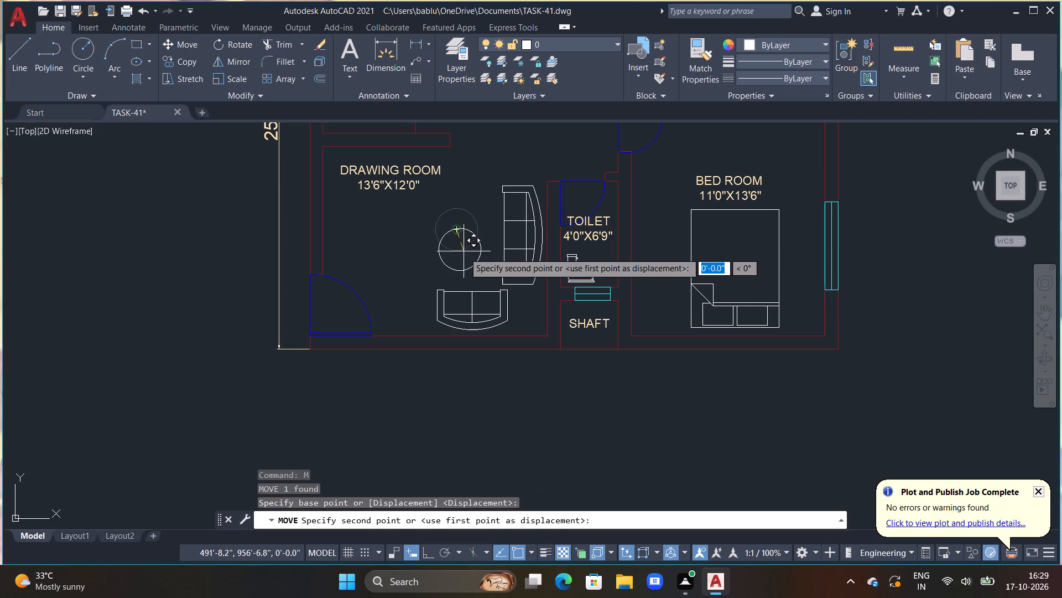
{"action": "left_click_drag", "start_coordinate": [465, 252], "coordinate": [466, 257]}
{"action": "left_click", "coordinate": [472, 245]}
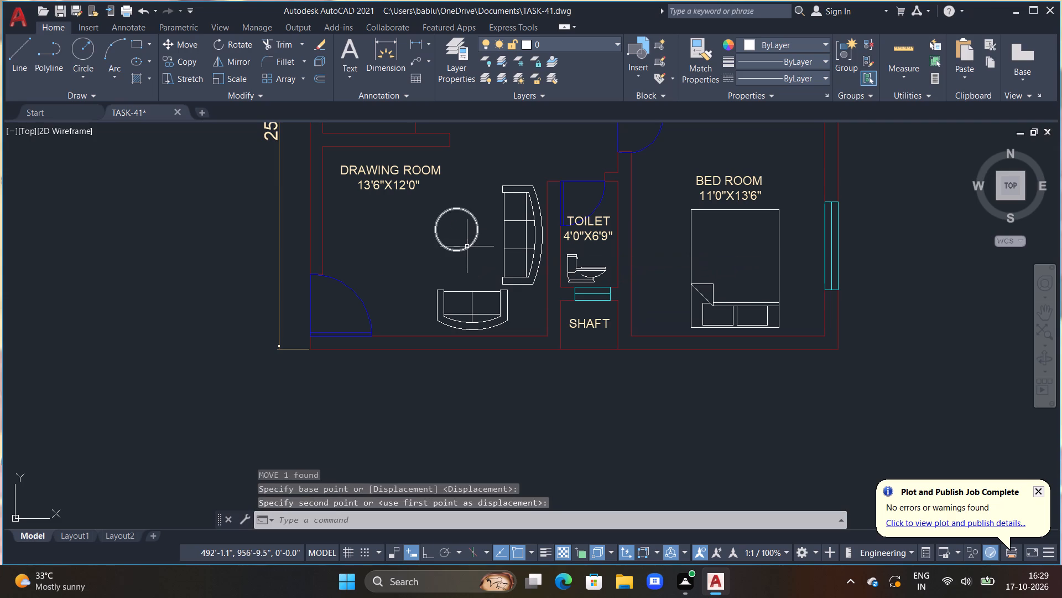
{"action": "left_click", "coordinate": [467, 246]}
{"action": "key", "text": "m"}
{"action": "key", "text": "space"}
{"action": "left_click_drag", "start_coordinate": [514, 292], "coordinate": [523, 301]}
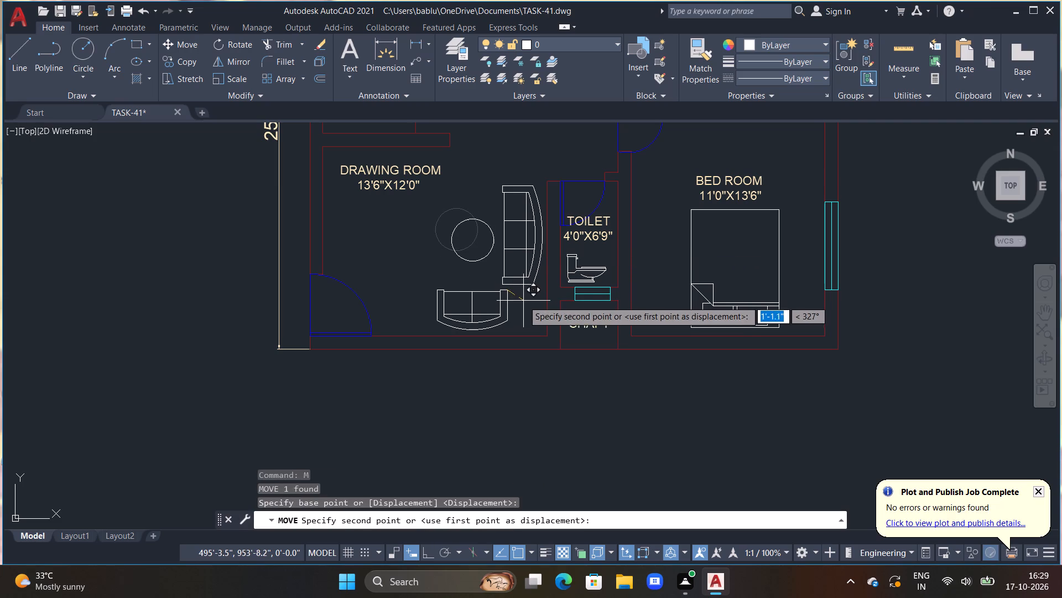
{"action": "left_click", "coordinate": [522, 301]}
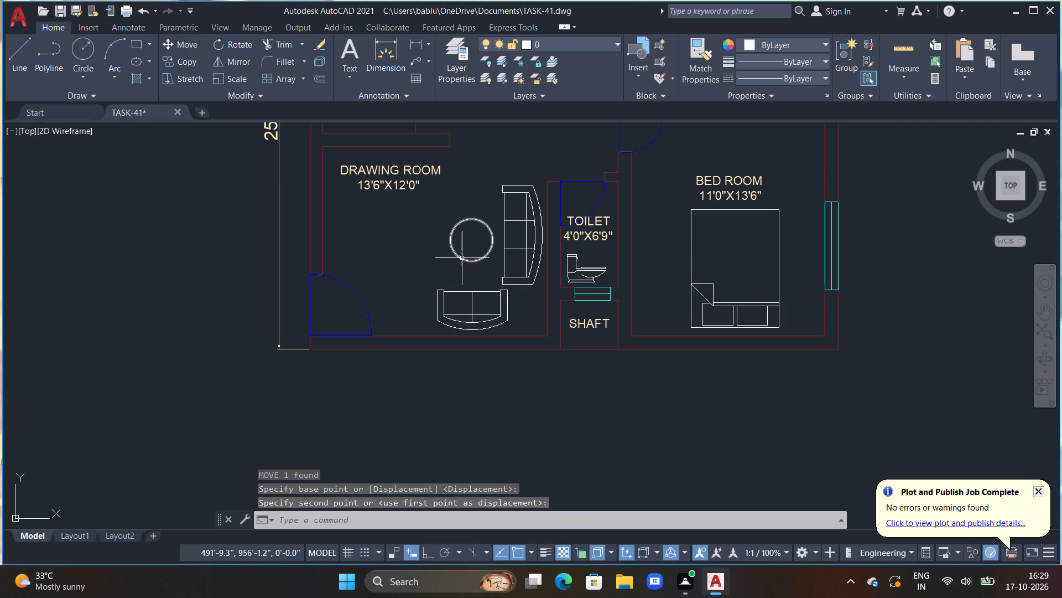
Move the DRAWING ROOM sofa slightly south-east, closer to the toilet wall.
{"action": "scroll", "coordinate": [506, 276], "scroll_direction": "up", "scroll_amount": 1}
{"action": "middle_click_drag", "start_coordinate": [505, 275], "coordinate": [539, 291]}
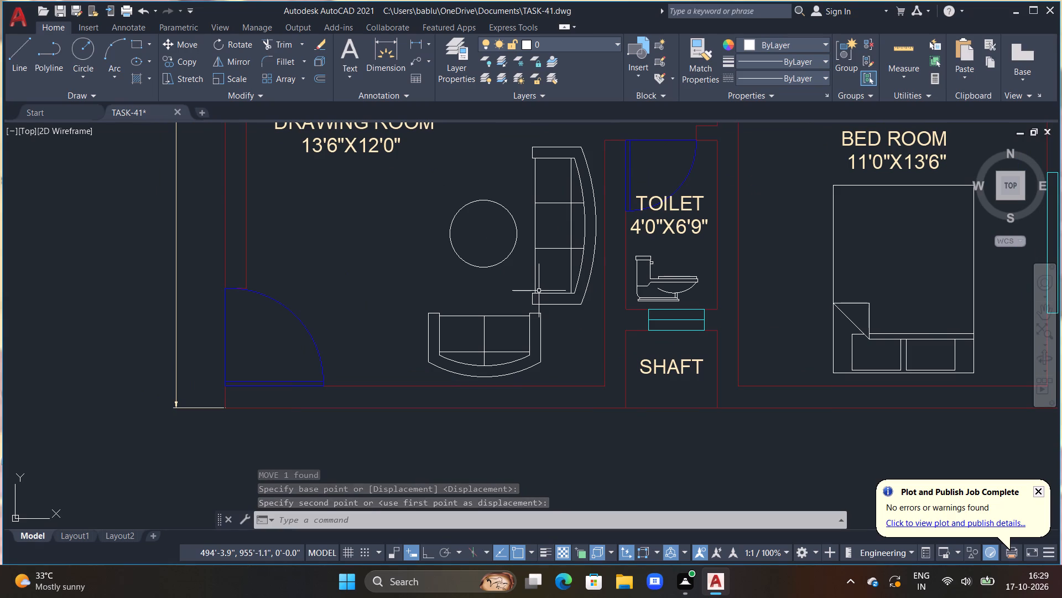
{"action": "left_click", "coordinate": [564, 303]}
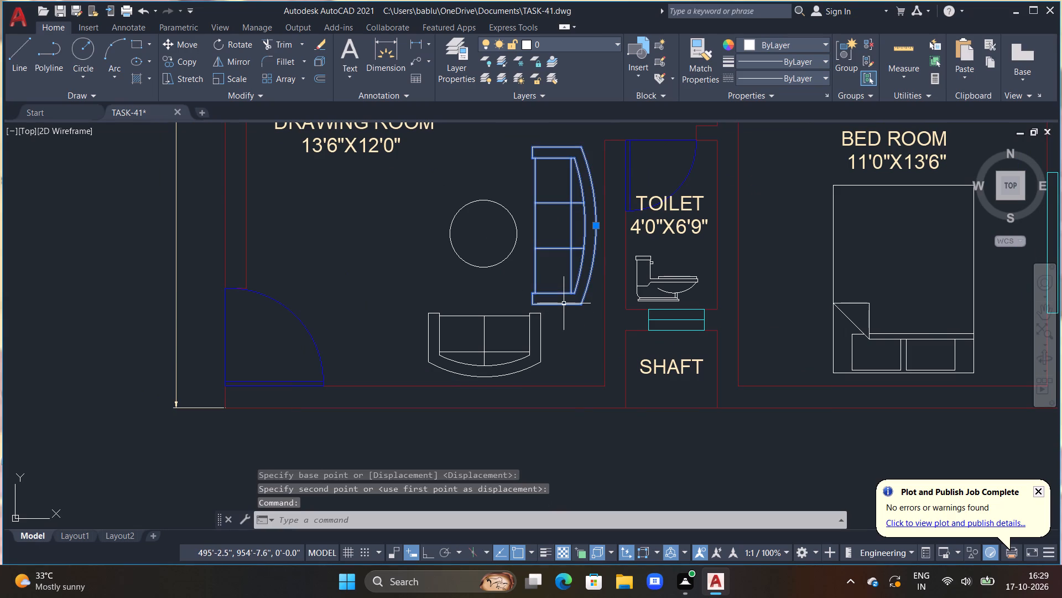
{"action": "type", "text": "M"}
{"action": "key", "text": "space"}
{"action": "left_click_drag", "start_coordinate": [561, 301], "coordinate": [560, 307]}
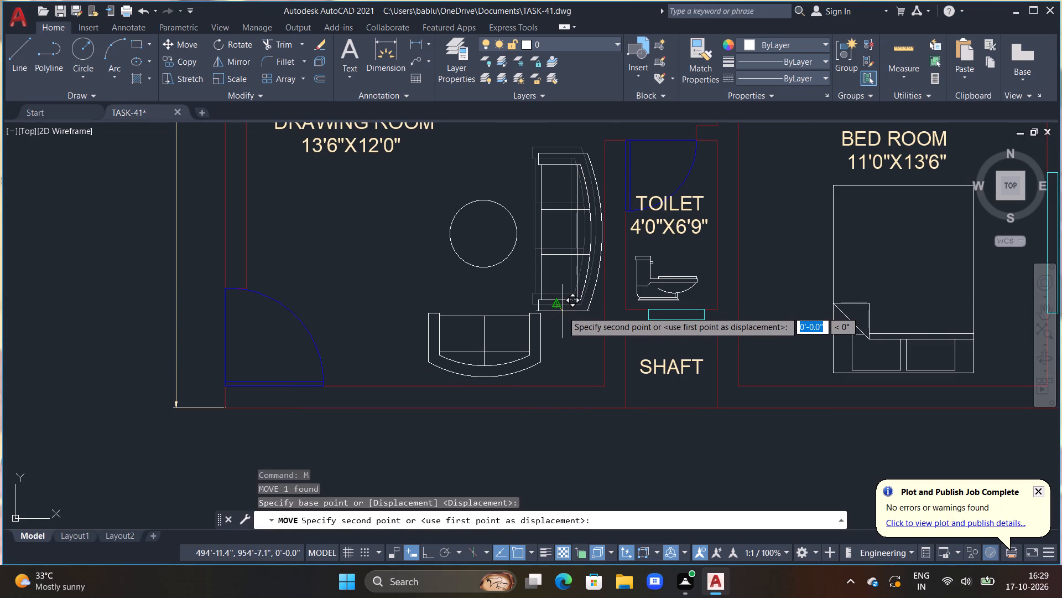
{"action": "left_click", "coordinate": [563, 311]}
Delete the loveseat beside the DRAWING ROOM's south wall.
{"action": "scroll", "coordinate": [498, 262], "scroll_direction": "down", "scroll_amount": 1}
{"action": "scroll", "coordinate": [378, 234], "scroll_direction": "down", "scroll_amount": 1}
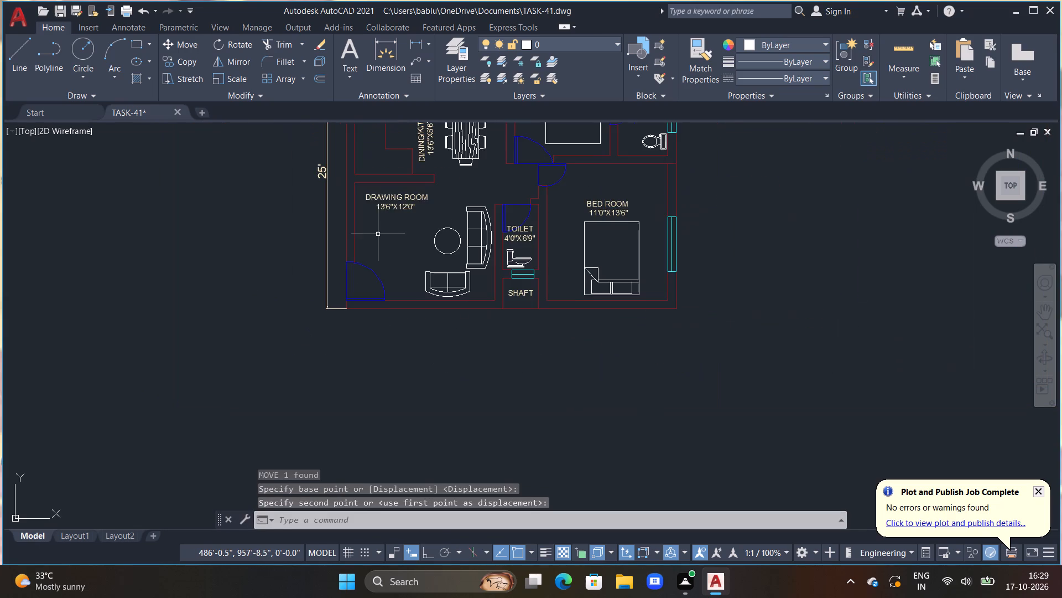
{"action": "middle_click_drag", "start_coordinate": [383, 233], "coordinate": [428, 255]}
{"action": "middle_click_drag", "start_coordinate": [436, 271], "coordinate": [458, 276]}
{"action": "scroll", "coordinate": [458, 276], "scroll_direction": "up", "scroll_amount": 1}
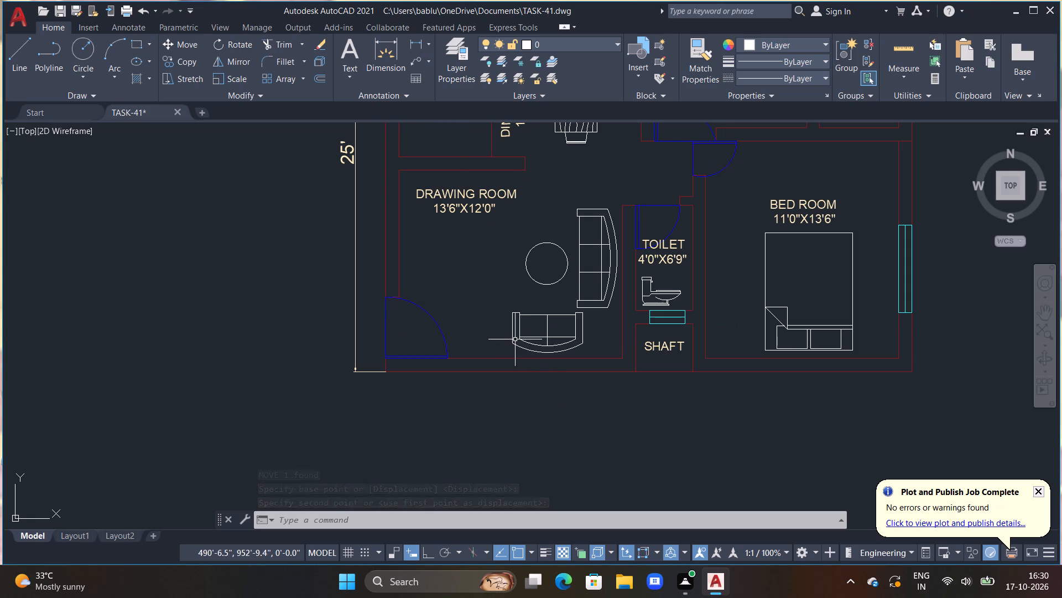
{"action": "left_click", "coordinate": [512, 333]}
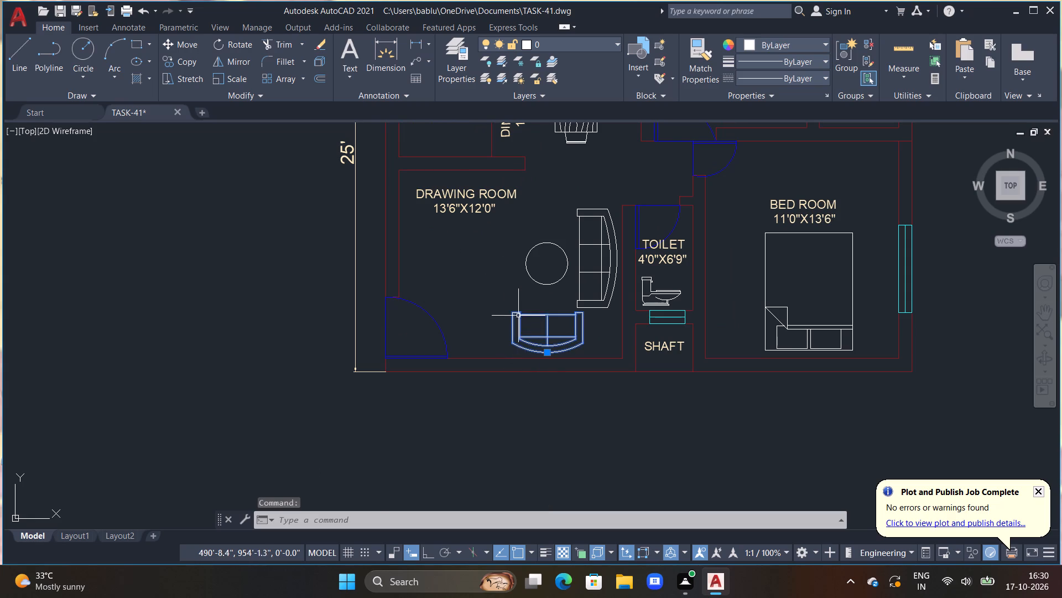
{"action": "key", "text": "Delete"}
Copy the DRAWING ROOM sofa to an empty spot outside the plan, west of the 25' dimension.
{"action": "left_click", "coordinate": [578, 307]}
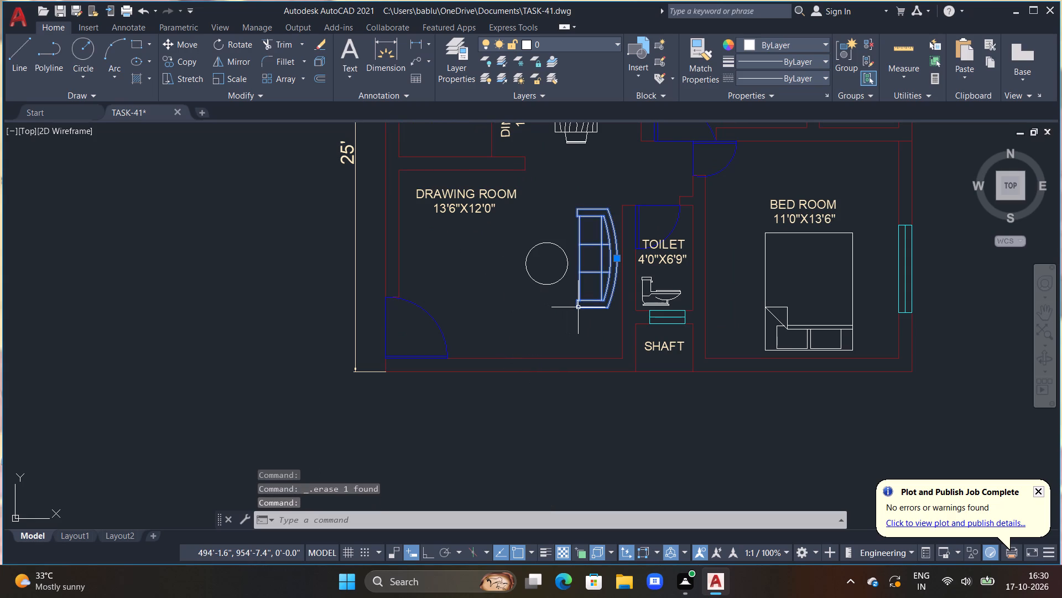
{"action": "key", "text": "c"}
{"action": "key", "text": "o"}
{"action": "key", "text": "space"}
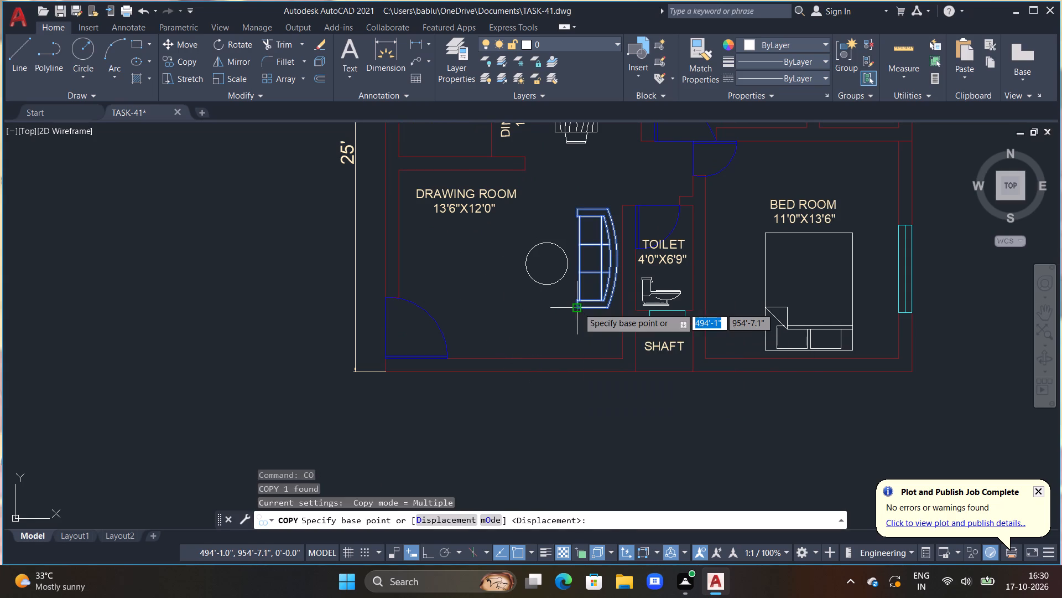
{"action": "type", "text": "M"}
{"action": "key", "text": "space"}
{"action": "left_click", "coordinate": [579, 307]}
{"action": "left_click", "coordinate": [236, 354]}
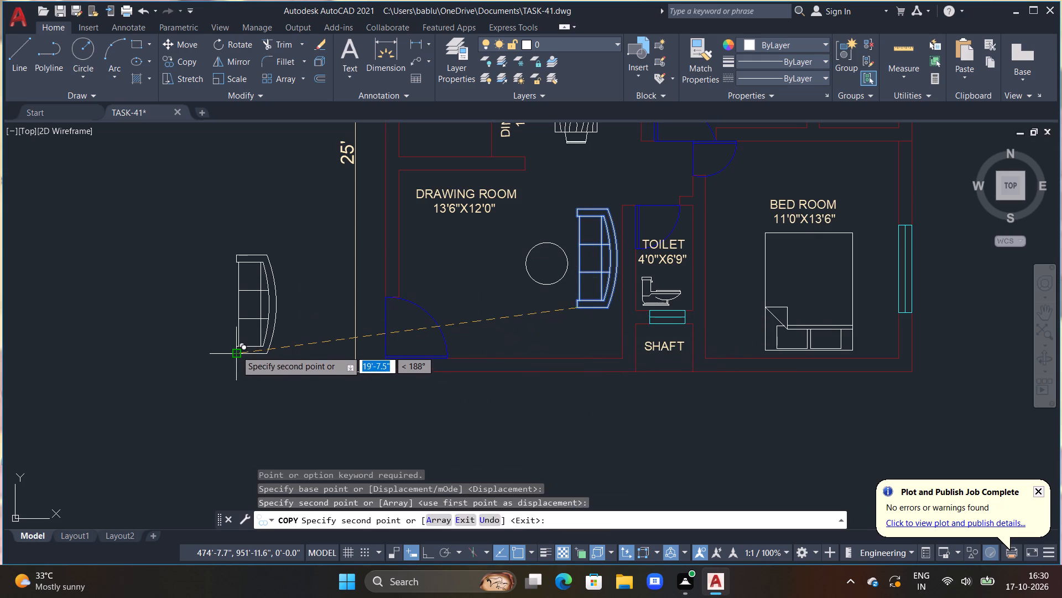
{"action": "key", "text": "Escape"}
Rotate the copied sofa outside the plan a quarter turn clockwise about its north-west corner so its curved back faces south.
{"action": "left_click", "coordinate": [235, 254]}
{"action": "key", "text": "r"}
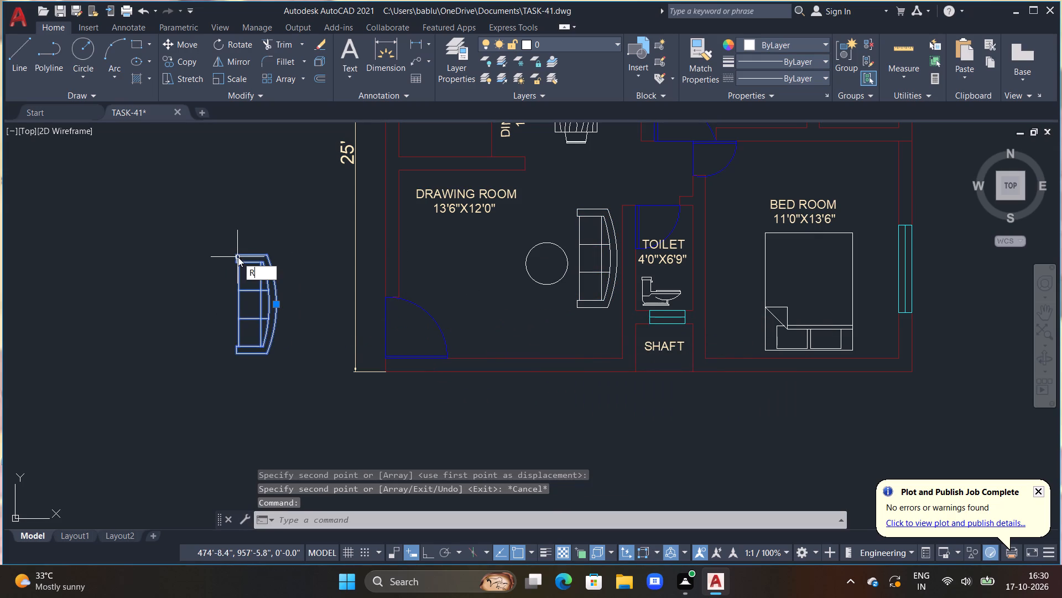
{"action": "key", "text": "o"}
{"action": "key", "text": "space"}
{"action": "left_click_drag", "start_coordinate": [240, 257], "coordinate": [261, 265]}
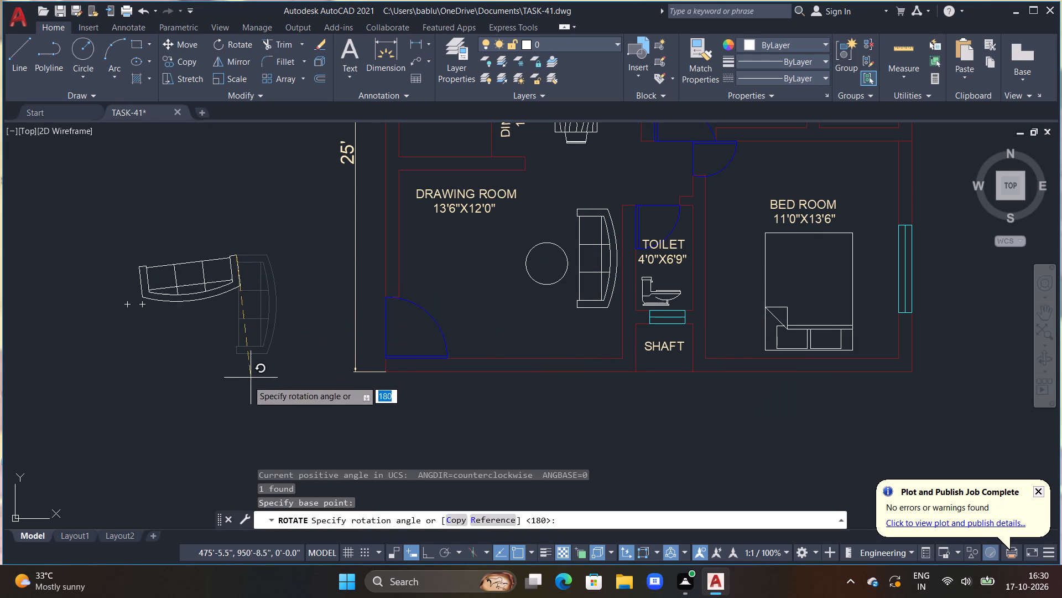
{"action": "key", "text": "F8"}
{"action": "left_click", "coordinate": [236, 367]}
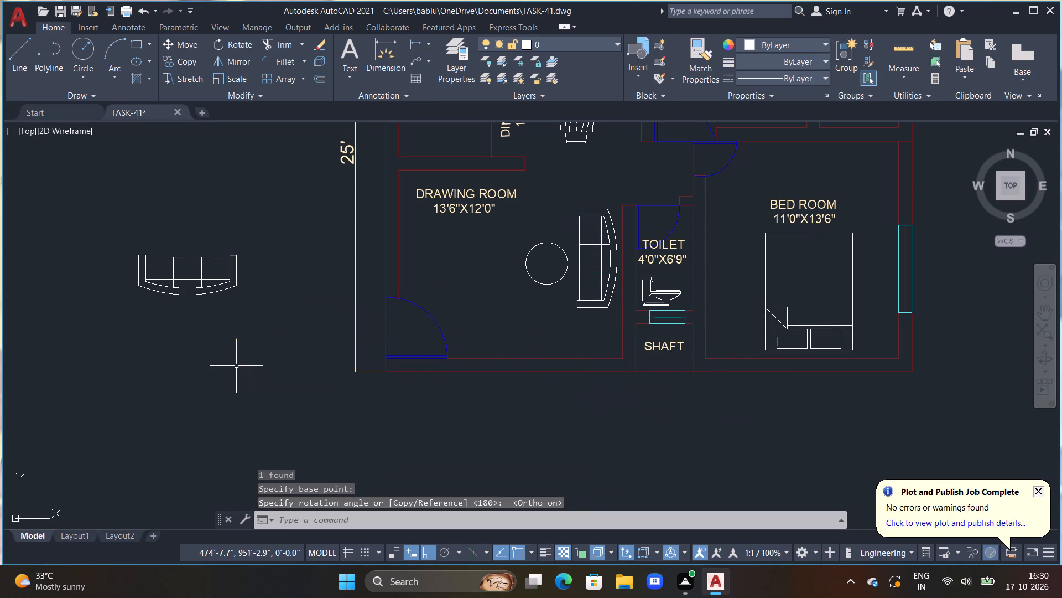
Move the rotated sofa into the DRAWING ROOM, just inside the south wall and south of the round table.
{"action": "left_click", "coordinate": [236, 283]}
{"action": "key", "text": "m"}
{"action": "key", "text": "space"}
{"action": "left_click_drag", "start_coordinate": [237, 290], "coordinate": [296, 321]}
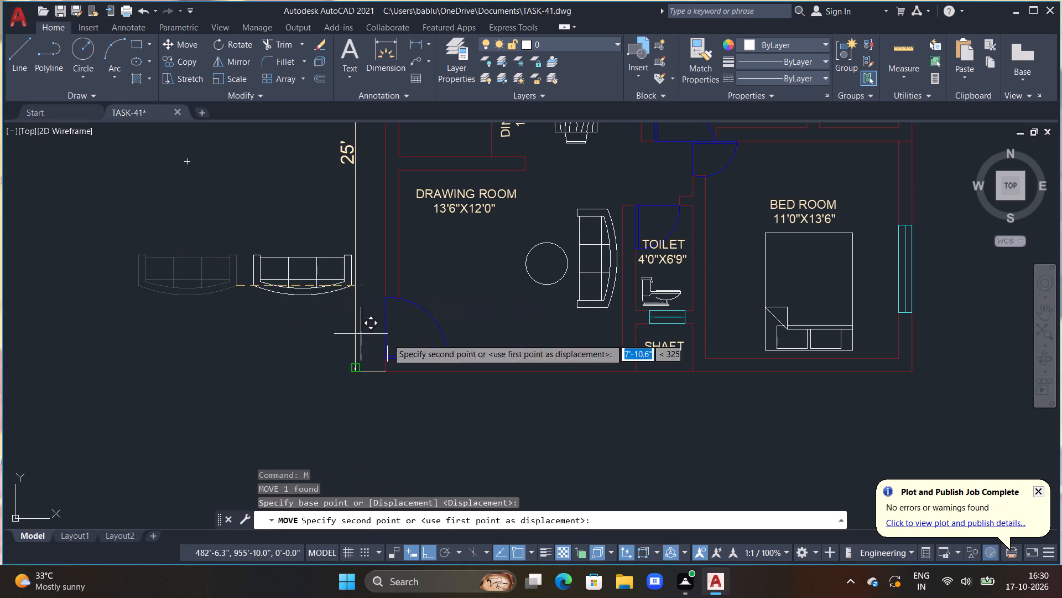
{"action": "key", "text": "F8"}
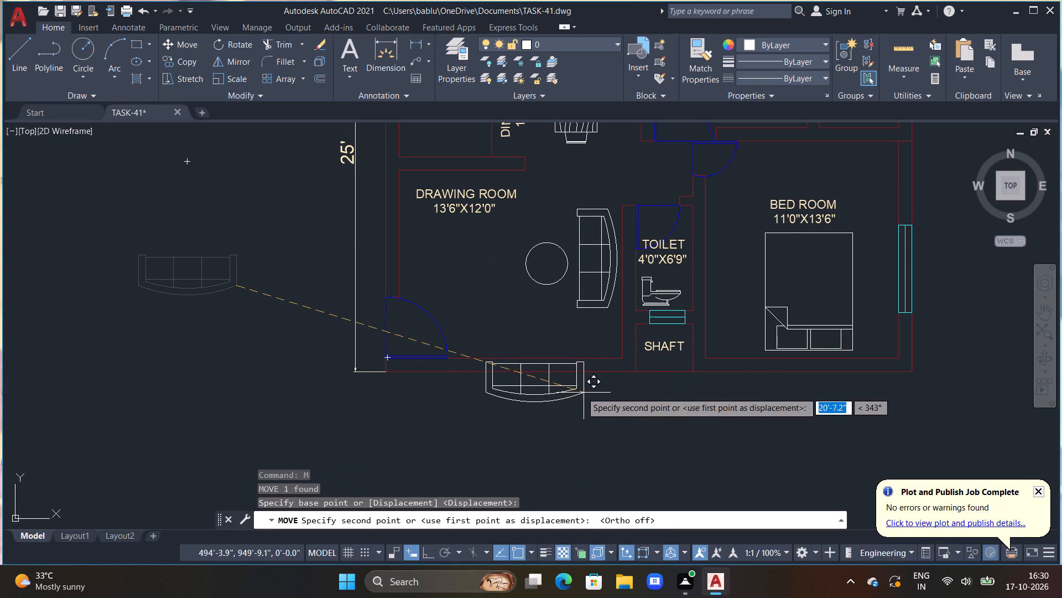
{"action": "scroll", "coordinate": [584, 338], "scroll_direction": "up", "scroll_amount": 1}
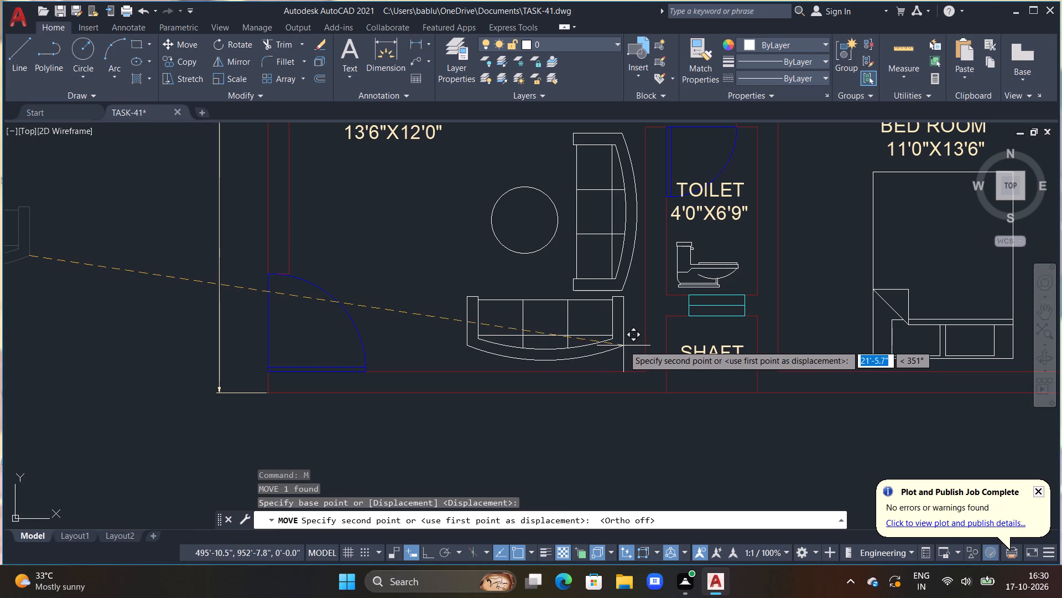
{"action": "left_click", "coordinate": [602, 347]}
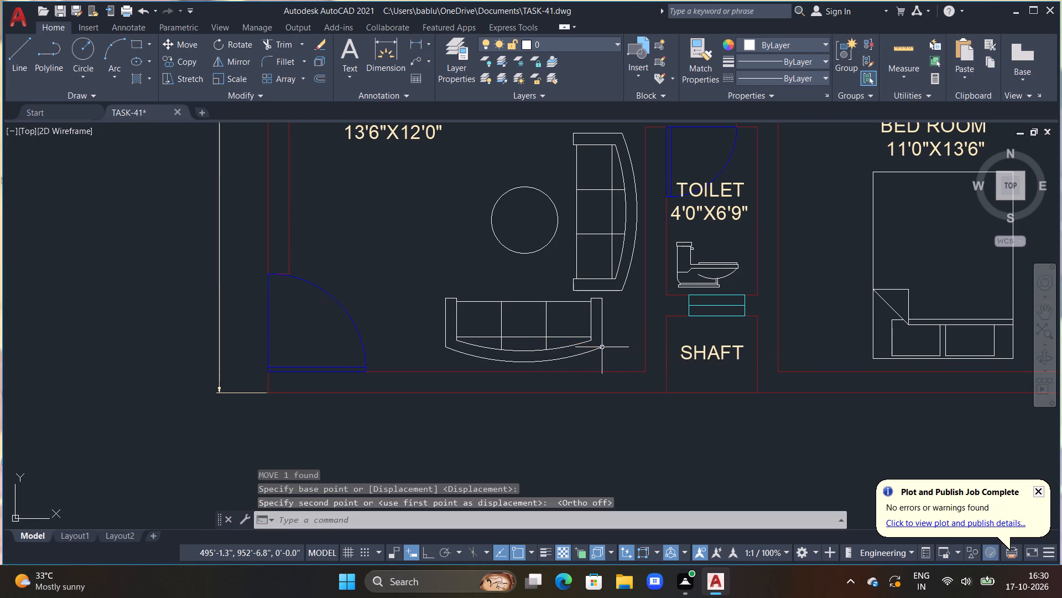
Examine the furniture arrangement in the DRAWING ROOM and across the whole floor plan.
{"action": "scroll", "coordinate": [525, 328], "scroll_direction": "down", "scroll_amount": 2}
{"action": "scroll", "coordinate": [537, 303], "scroll_direction": "up", "scroll_amount": 1}
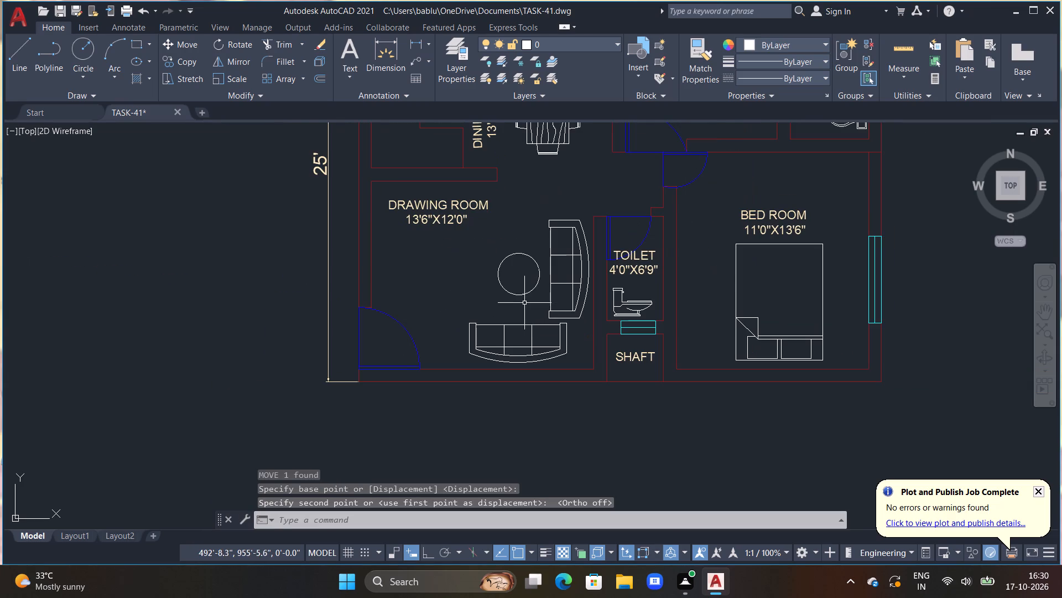
{"action": "scroll", "coordinate": [519, 290], "scroll_direction": "down", "scroll_amount": 2}
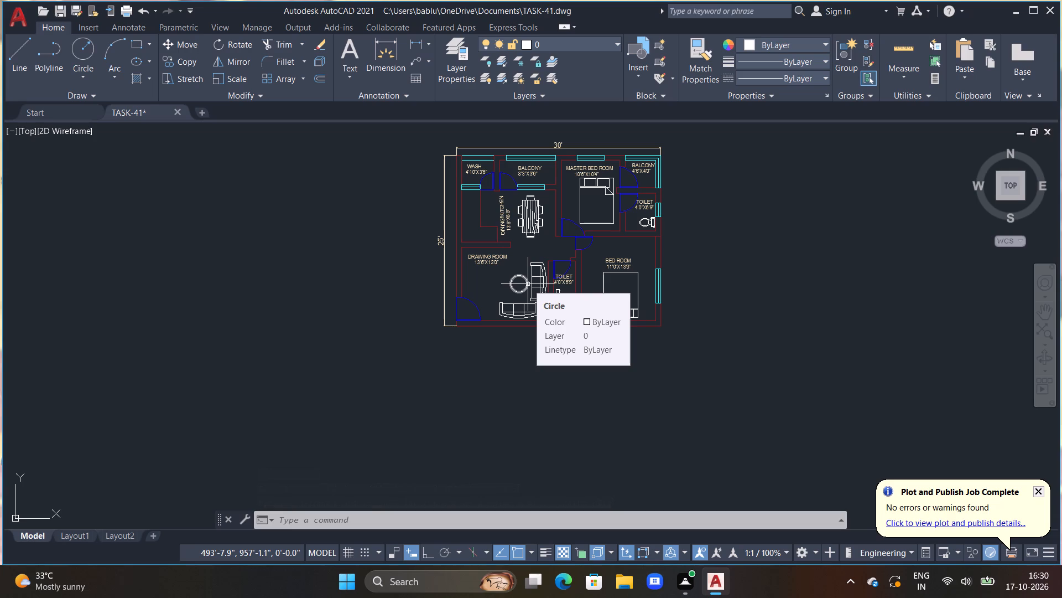
{"action": "scroll", "coordinate": [673, 292], "scroll_direction": "down", "scroll_amount": 3}
{"action": "scroll", "coordinate": [675, 297], "scroll_direction": "up", "scroll_amount": 4}
{"action": "middle_click_drag", "start_coordinate": [579, 328], "coordinate": [597, 378]}
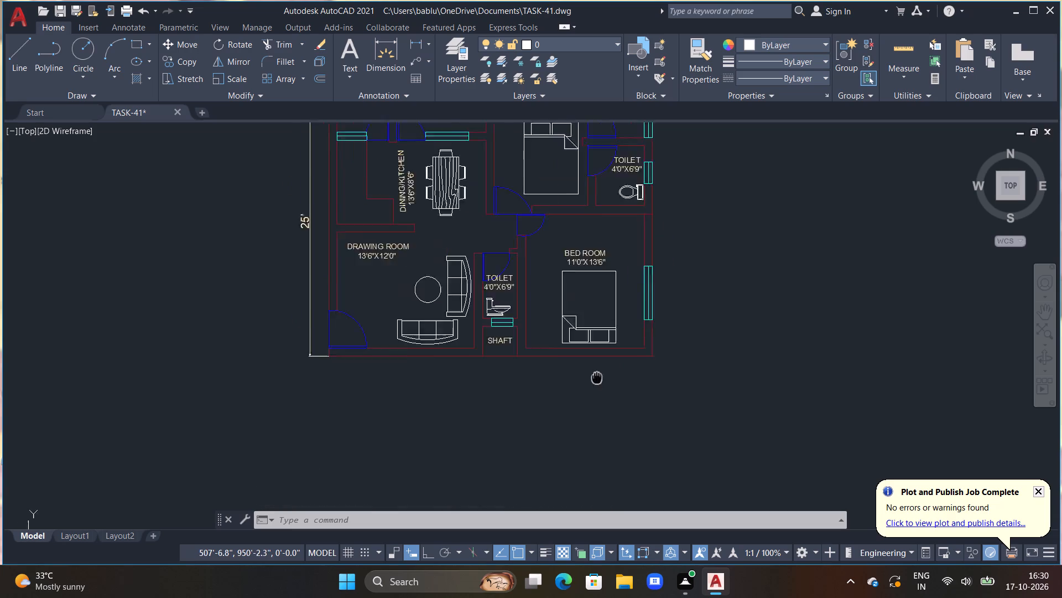
{"action": "middle_click_drag", "start_coordinate": [597, 378], "coordinate": [641, 467]}
{"action": "key", "text": "Escape"}
{"action": "key", "text": "Escape"}
Open DesignCenter and display the blocks in the sample drawing Hydraulic - Pneumatic.dwg.
{"action": "key", "text": "ctrl+2"}
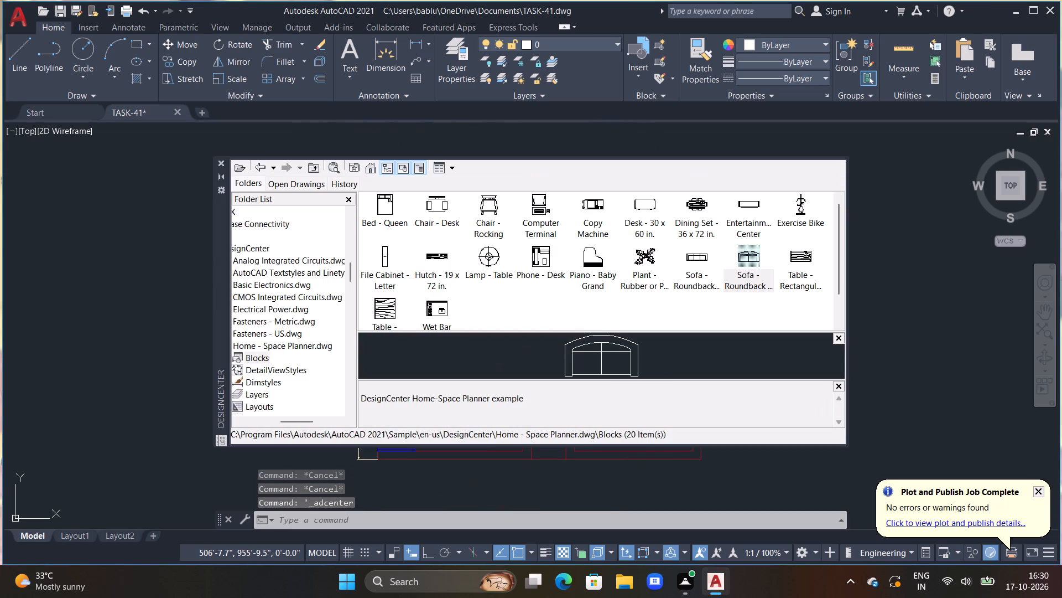
{"action": "scroll", "coordinate": [279, 372], "scroll_direction": "down", "scroll_amount": 4}
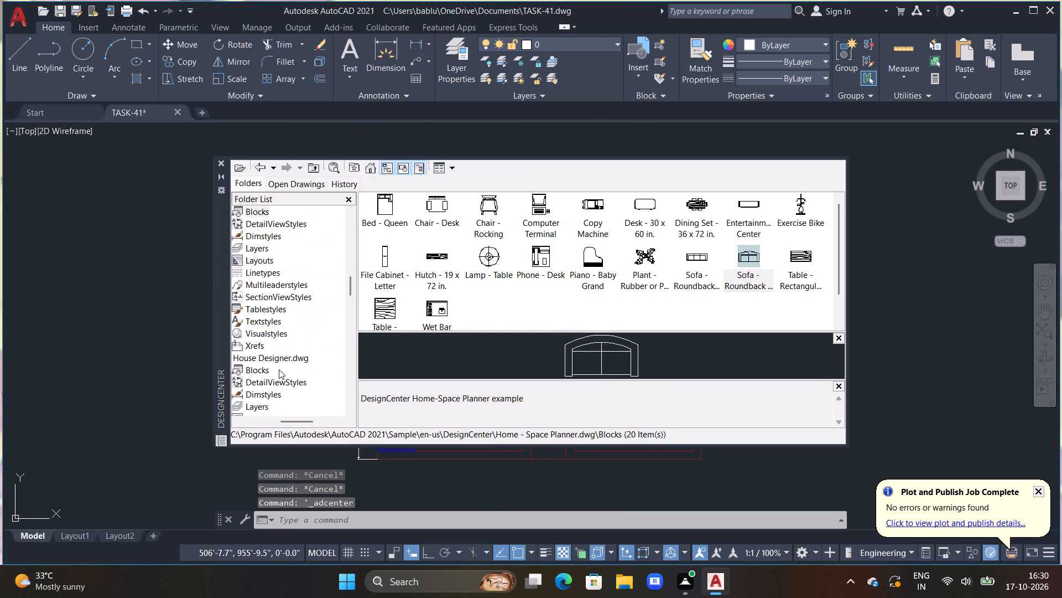
{"action": "scroll", "coordinate": [279, 378], "scroll_direction": "down", "scroll_amount": 1}
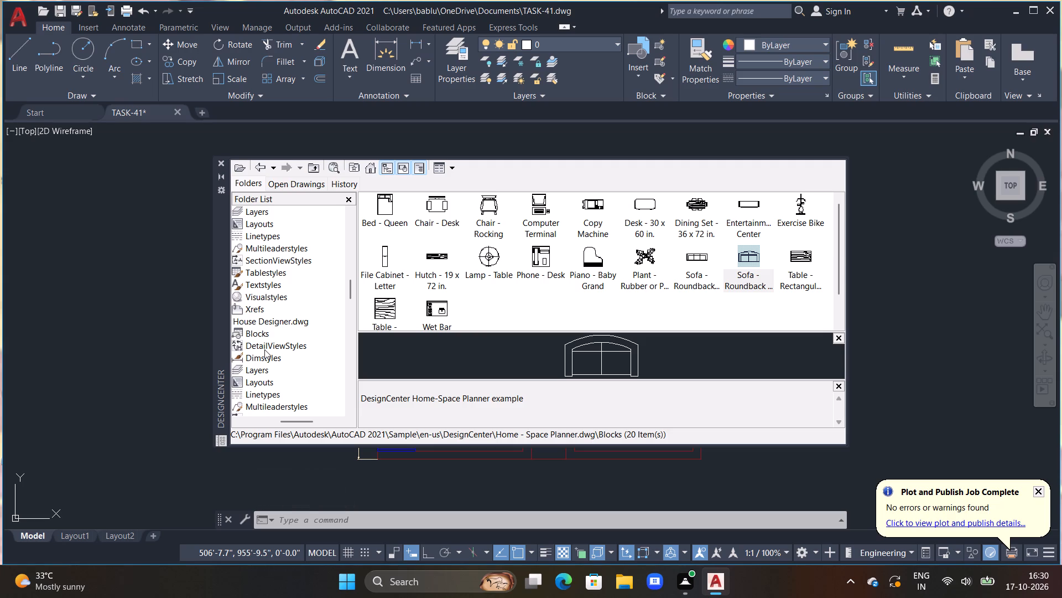
{"action": "scroll", "coordinate": [280, 327], "scroll_direction": "down", "scroll_amount": 3}
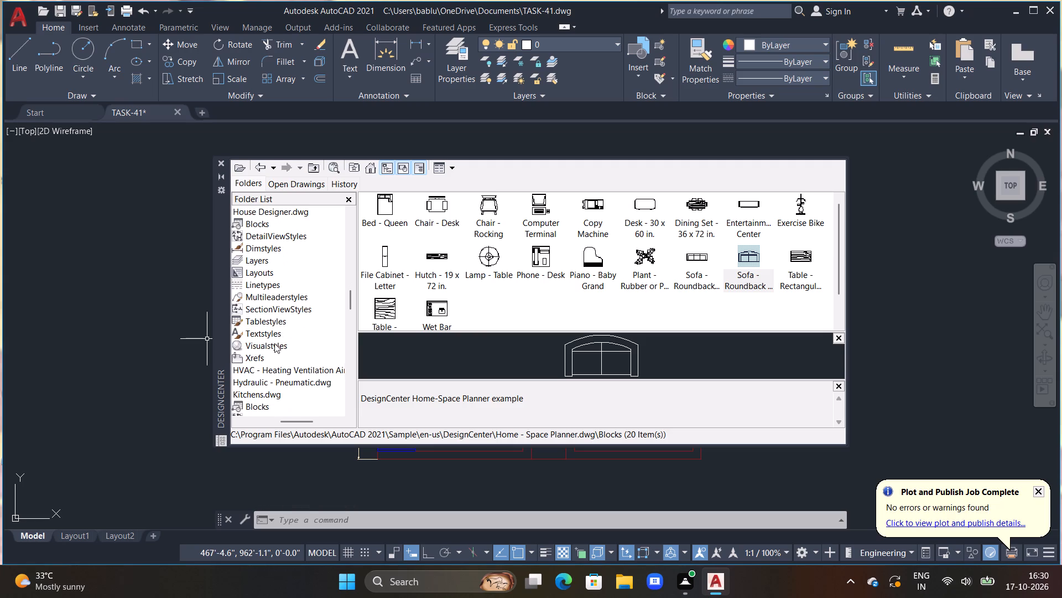
{"action": "scroll", "coordinate": [274, 349], "scroll_direction": "down", "scroll_amount": 1}
{"action": "left_click", "coordinate": [274, 351]}
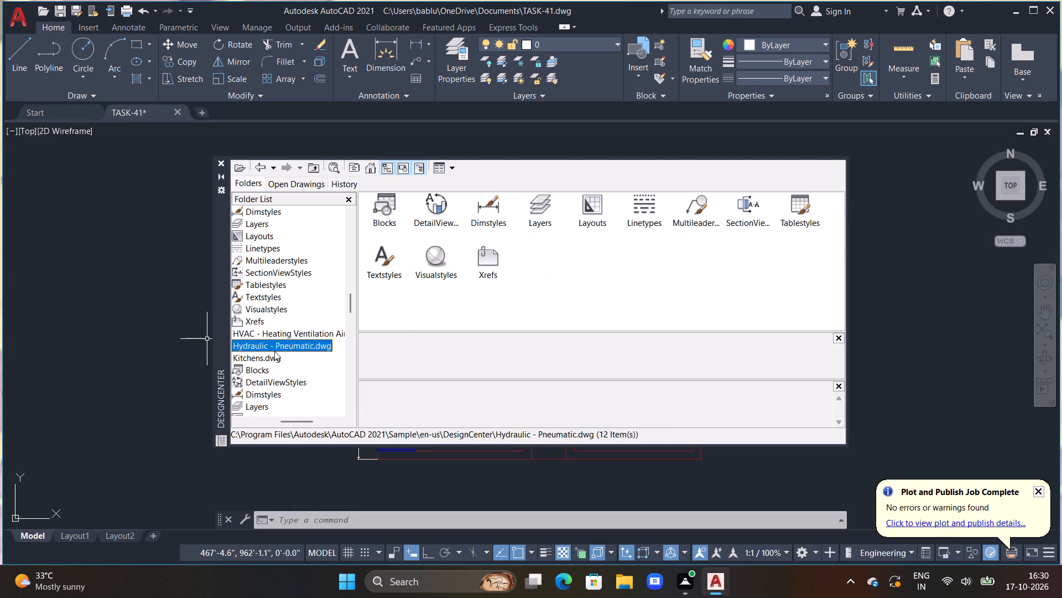
{"action": "double_click", "coordinate": [378, 205]}
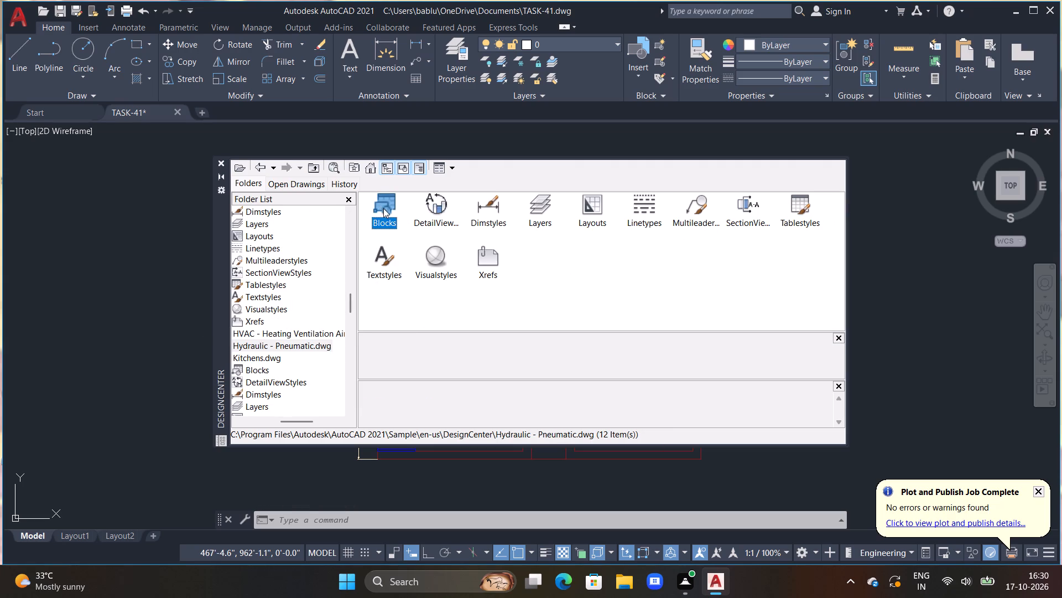
{"action": "left_click", "coordinate": [383, 208]}
{"action": "left_click", "coordinate": [385, 212]}
{"action": "double_click", "coordinate": [391, 203]}
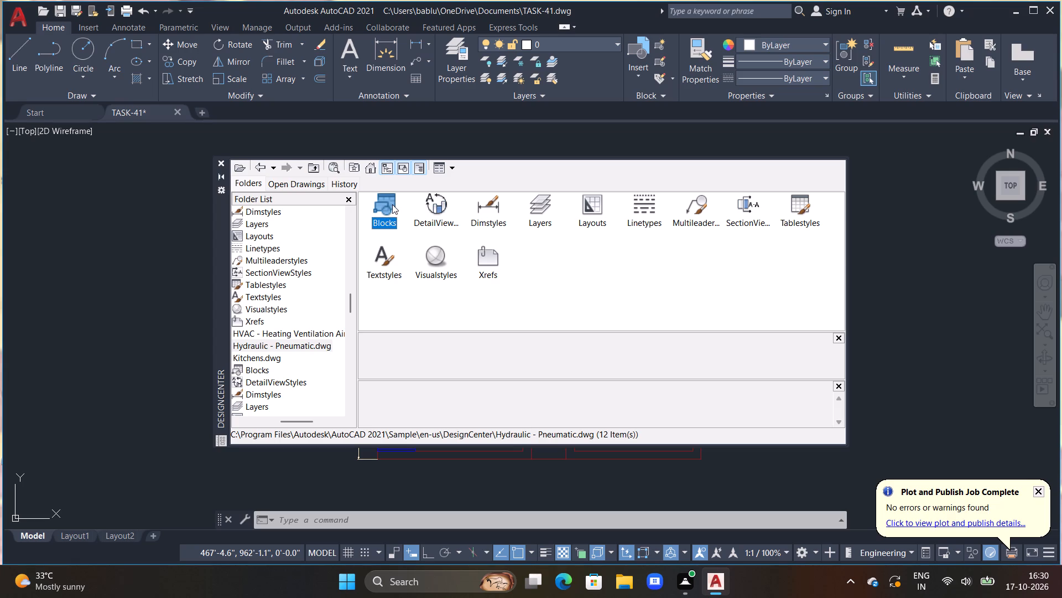
{"action": "left_click", "coordinate": [420, 220]}
{"action": "left_click", "coordinate": [389, 199]}
{"action": "left_click", "coordinate": [381, 189]}
{"action": "left_click", "coordinate": [394, 209]}
{"action": "left_click", "coordinate": [397, 256]}
{"action": "triple_click", "coordinate": [384, 220]}
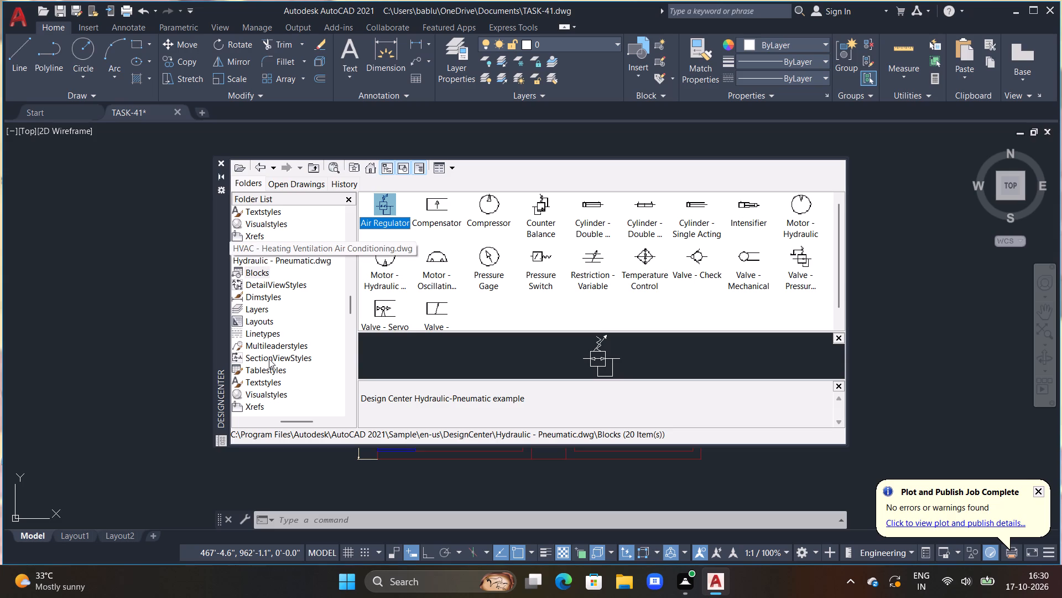
Browse the DesignCenter sample drawings for more furnishing symbols and display the blocks in Landscaping.dwg.
{"action": "scroll", "coordinate": [274, 305], "scroll_direction": "up", "scroll_amount": 2}
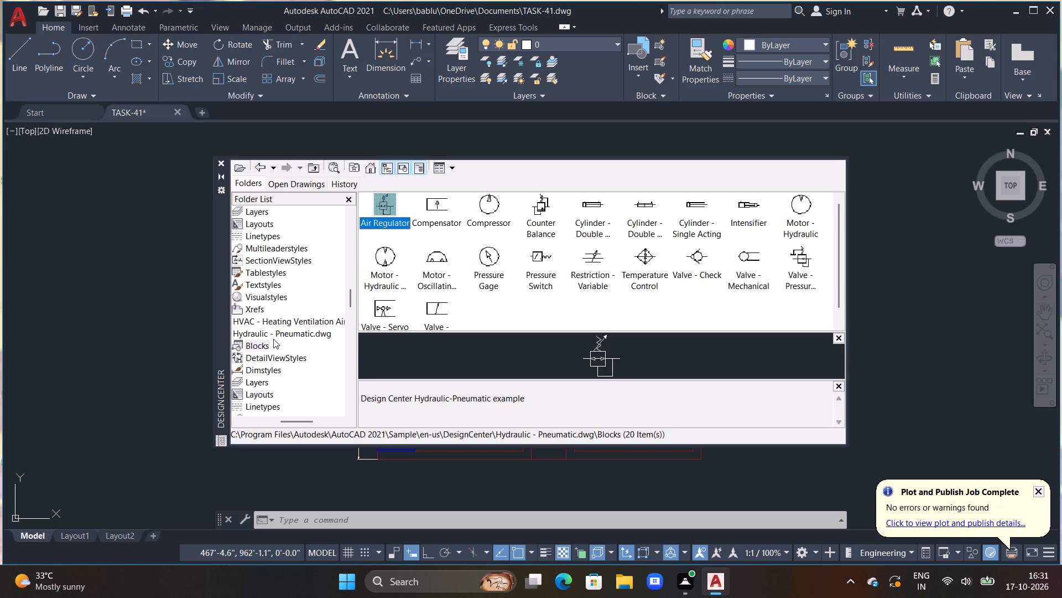
{"action": "scroll", "coordinate": [277, 307], "scroll_direction": "up", "scroll_amount": 1}
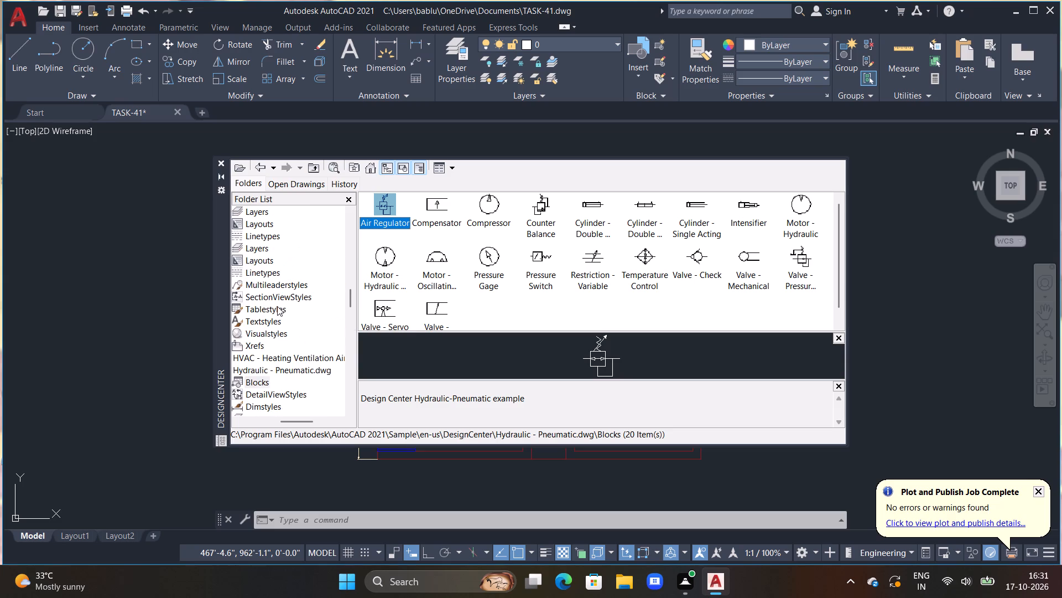
{"action": "scroll", "coordinate": [277, 306], "scroll_direction": "up", "scroll_amount": 1}
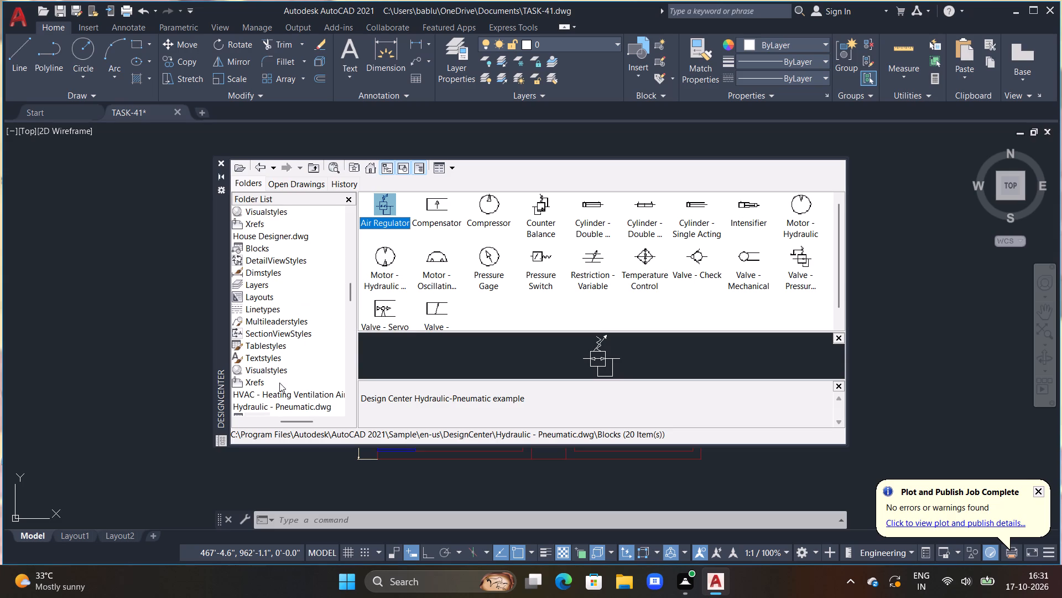
{"action": "scroll", "coordinate": [277, 308], "scroll_direction": "down", "scroll_amount": 1}
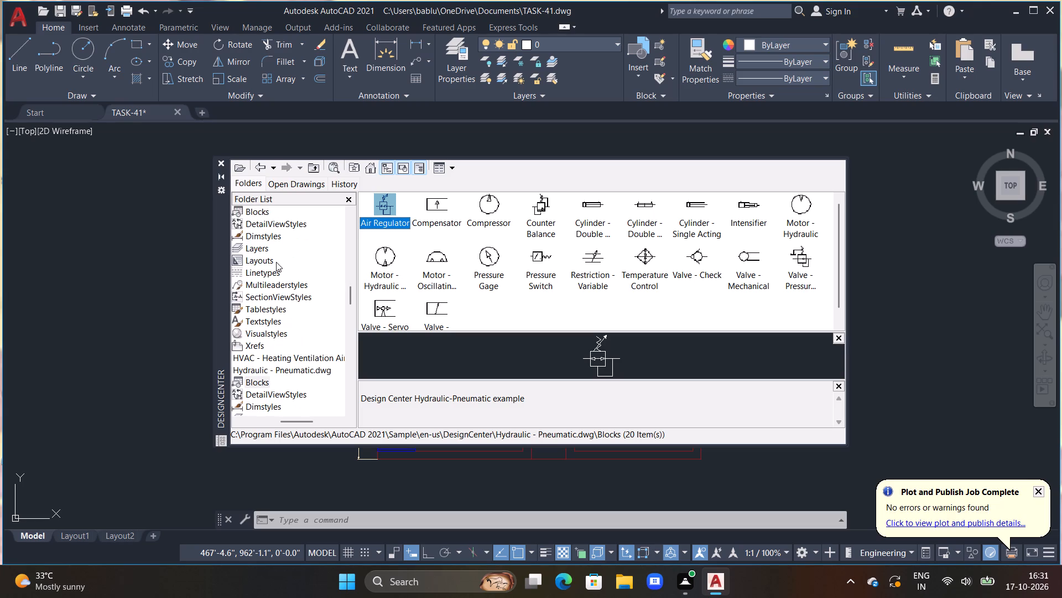
{"action": "scroll", "coordinate": [277, 259], "scroll_direction": "up", "scroll_amount": 6}
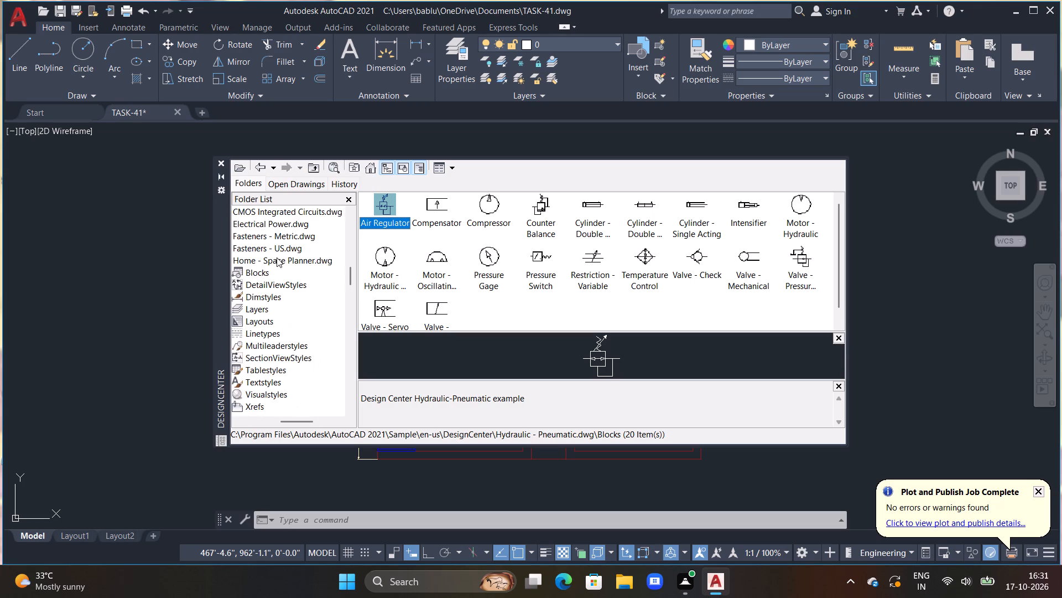
{"action": "scroll", "coordinate": [280, 250], "scroll_direction": "down", "scroll_amount": 8}
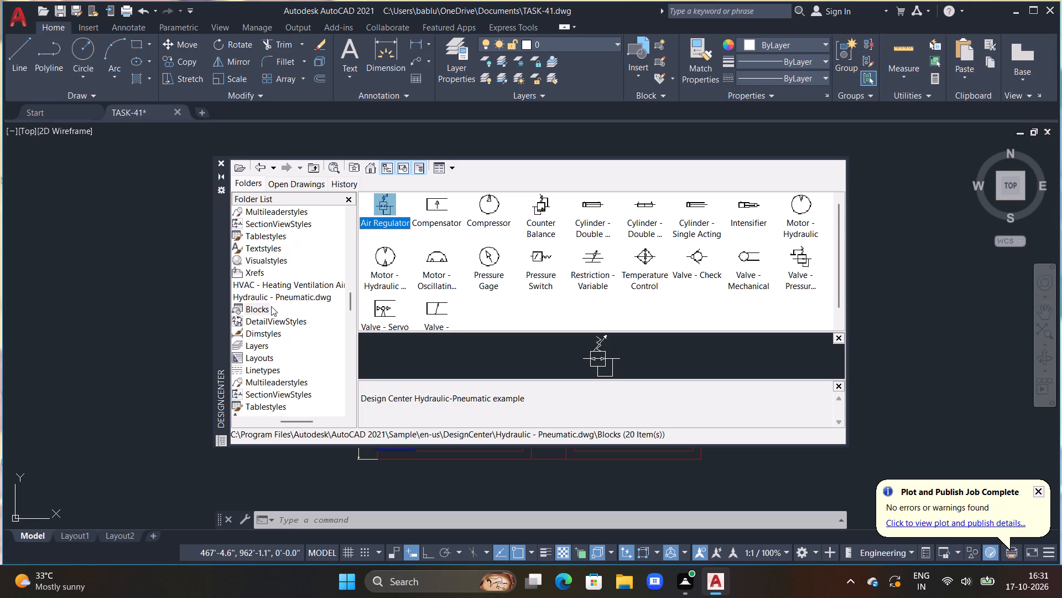
{"action": "scroll", "coordinate": [273, 311], "scroll_direction": "down", "scroll_amount": 6}
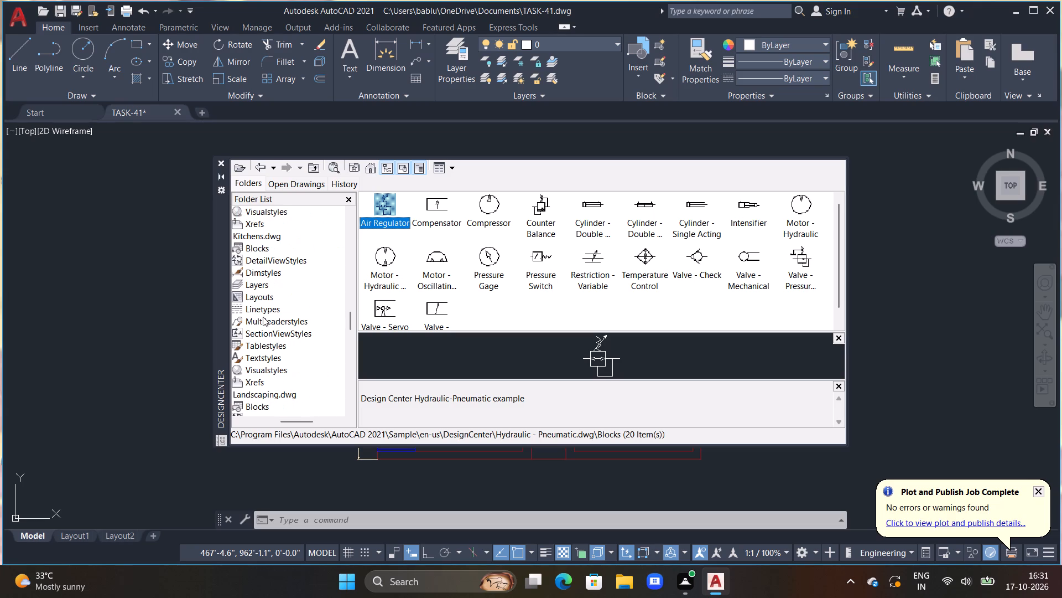
{"action": "scroll", "coordinate": [258, 327], "scroll_direction": "down", "scroll_amount": 3}
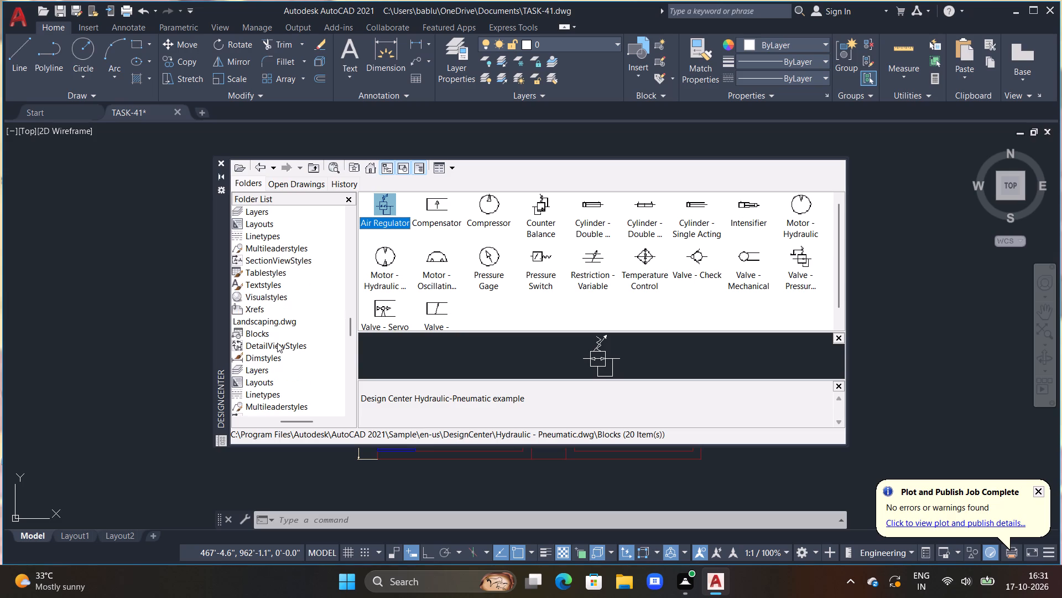
{"action": "scroll", "coordinate": [277, 343], "scroll_direction": "down", "scroll_amount": 4}
{"action": "scroll", "coordinate": [277, 343], "scroll_direction": "up", "scroll_amount": 6}
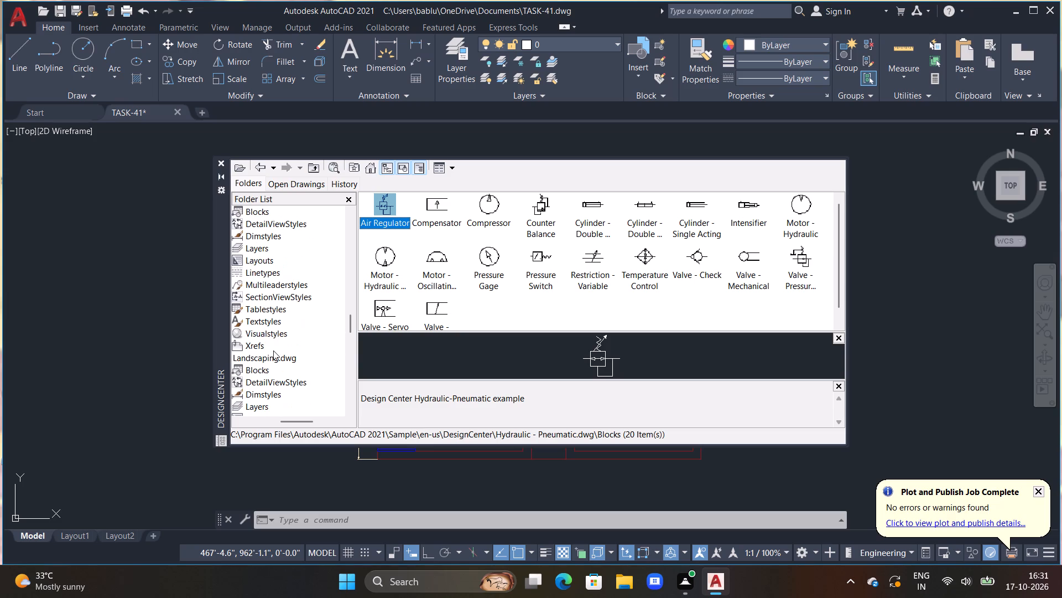
{"action": "left_click", "coordinate": [276, 357]}
{"action": "double_click", "coordinate": [377, 212]}
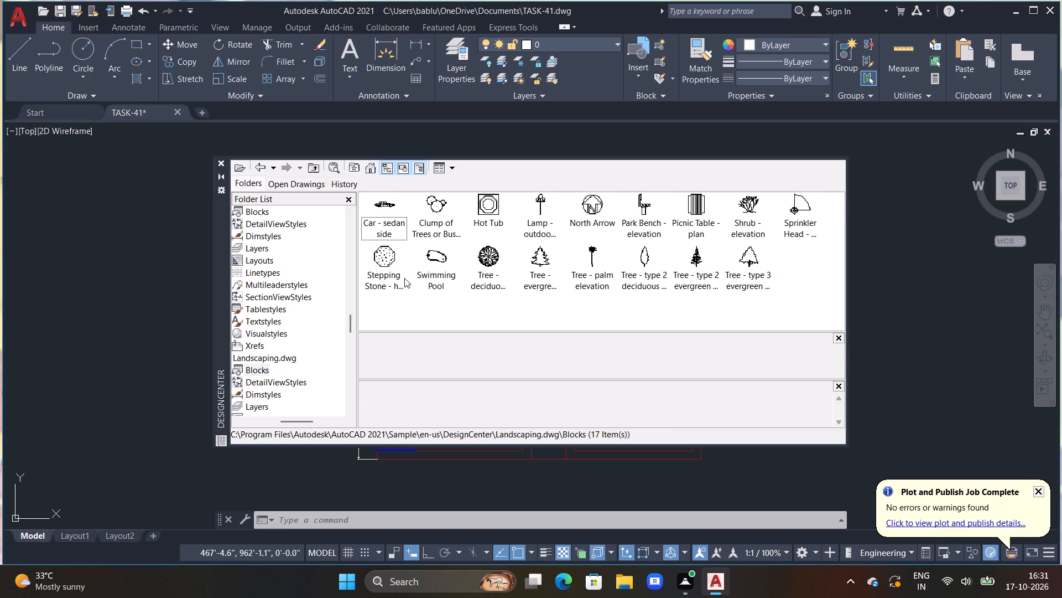
Go back through the previously viewed DesignCenter libraries to the blocks in Kitchens.dwg.
{"action": "double_click", "coordinate": [262, 164]}
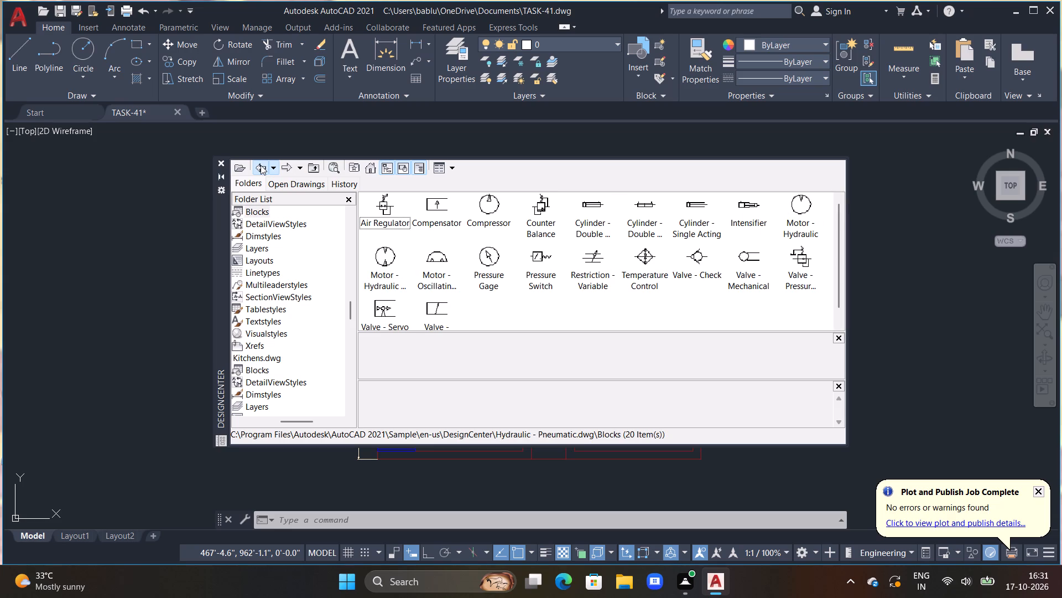
{"action": "left_click", "coordinate": [261, 165]}
{"action": "double_click", "coordinate": [261, 165]}
{"action": "double_click", "coordinate": [261, 165]}
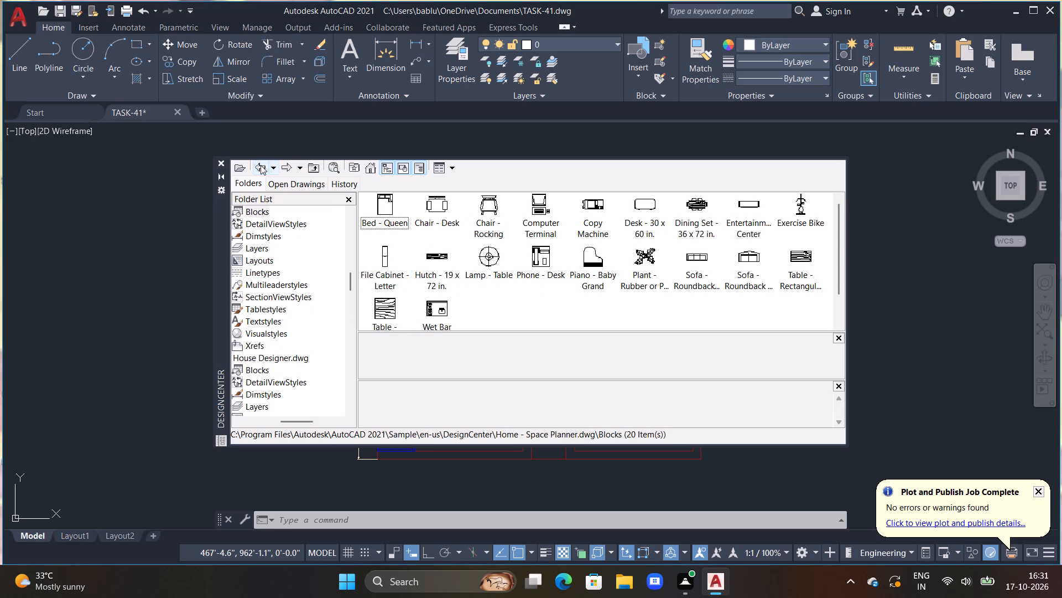
{"action": "left_click", "coordinate": [261, 165]}
{"action": "left_click", "coordinate": [261, 165]}
{"action": "left_click", "coordinate": [261, 165]}
{"action": "left_click", "coordinate": [261, 165]}
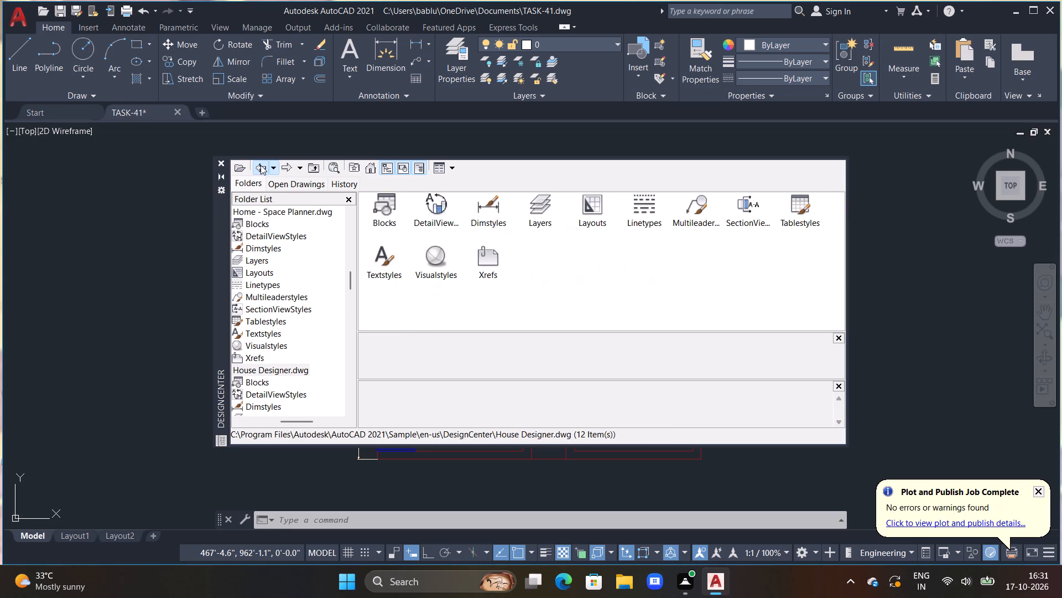
{"action": "left_click", "coordinate": [261, 165]}
{"action": "left_click", "coordinate": [261, 165]}
{"action": "left_click", "coordinate": [261, 165]}
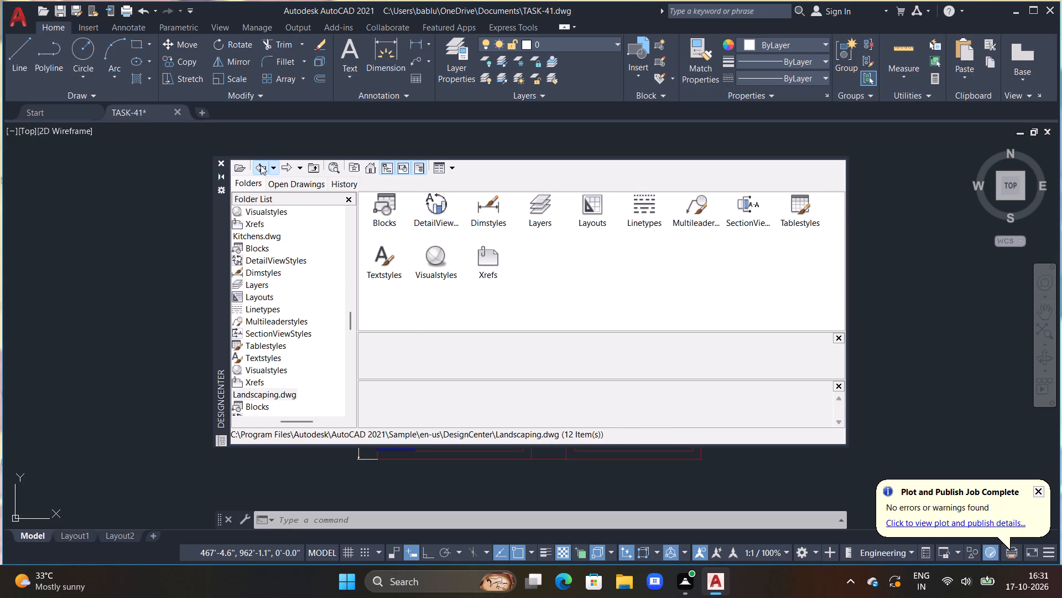
{"action": "left_click", "coordinate": [261, 165]}
{"action": "left_click", "coordinate": [261, 165]}
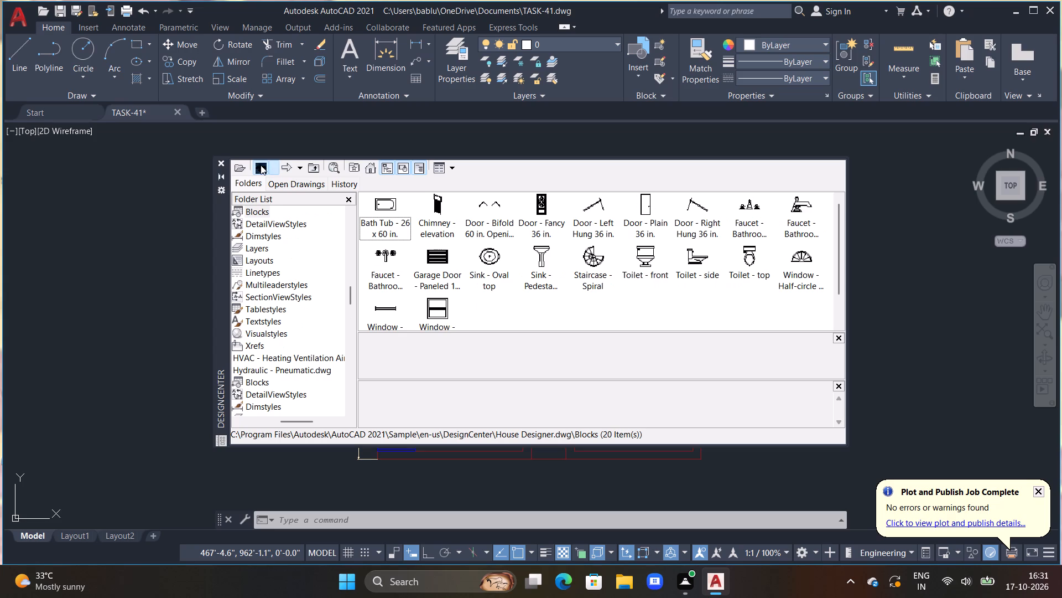
{"action": "triple_click", "coordinate": [261, 165]}
{"action": "left_click", "coordinate": [261, 165]}
{"action": "left_click", "coordinate": [261, 165]}
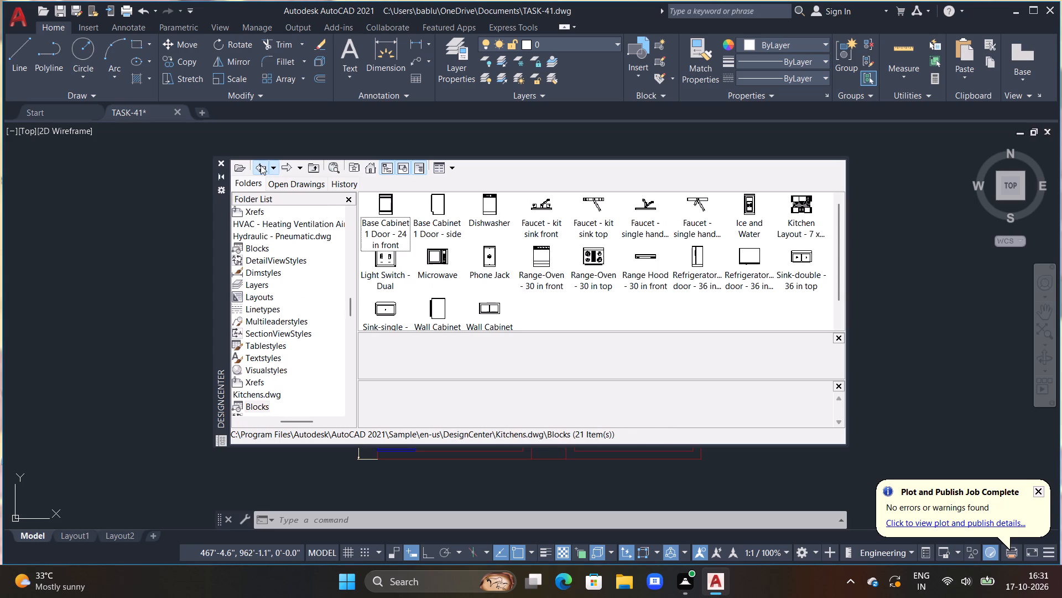
Insert the Range-Oven - 30 in top block from Kitchens.dwg at scale 1 in the empty space beside the floor plan.
{"action": "left_click", "coordinate": [261, 165]}
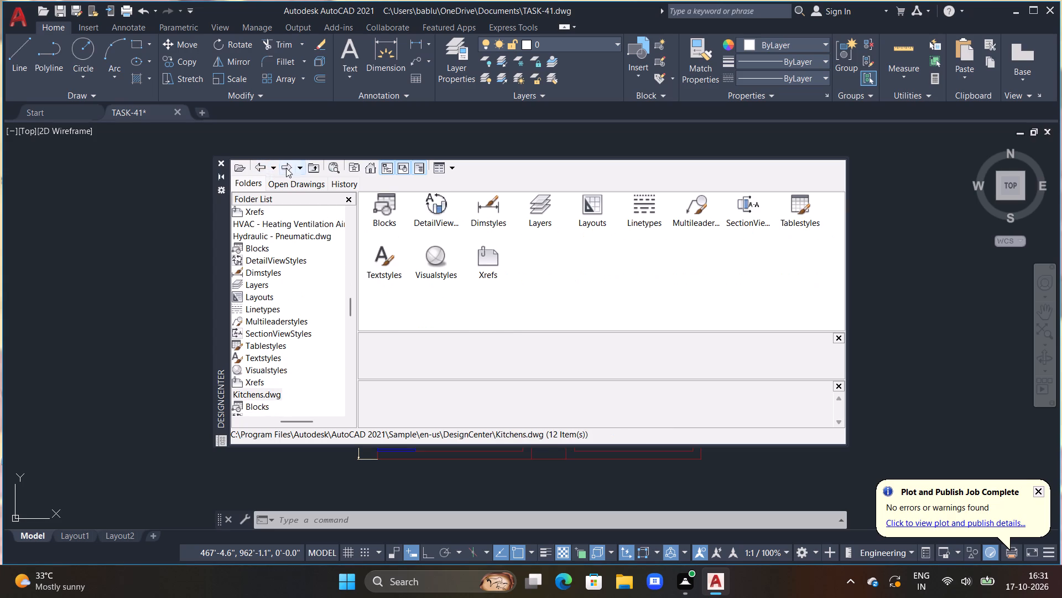
{"action": "left_click", "coordinate": [286, 168]}
{"action": "left_click", "coordinate": [601, 264]}
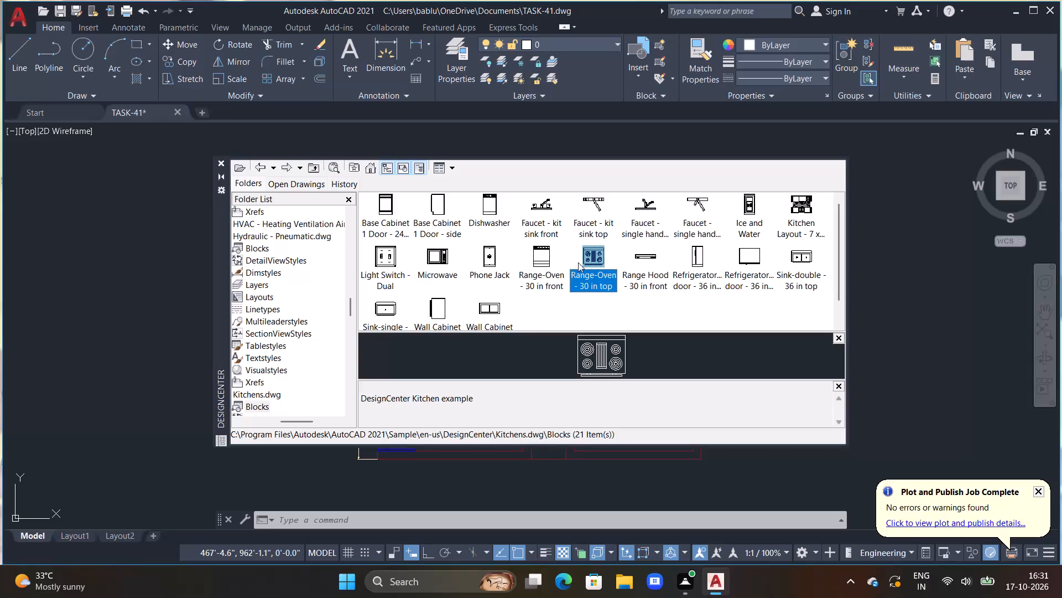
{"action": "left_click", "coordinate": [622, 271]}
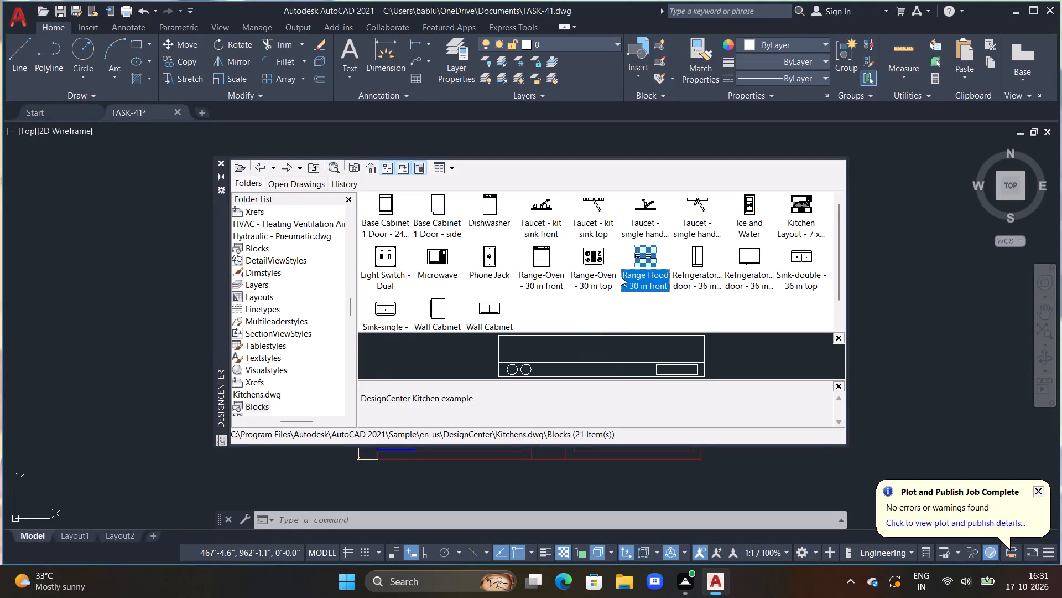
{"action": "double_click", "coordinate": [590, 256]}
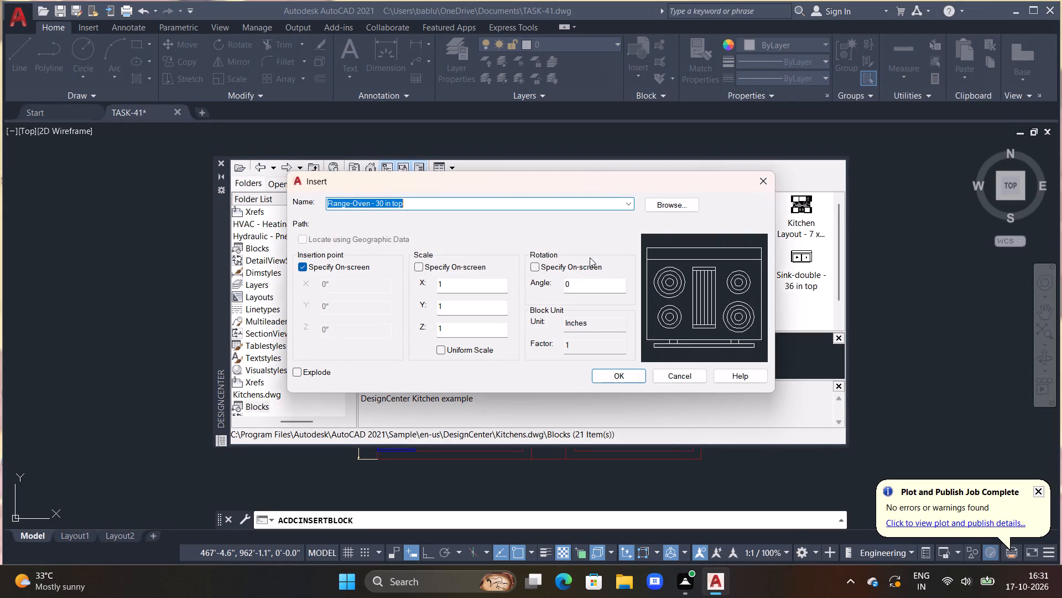
{"action": "left_click", "coordinate": [605, 376]}
{"action": "left_click", "coordinate": [905, 303]}
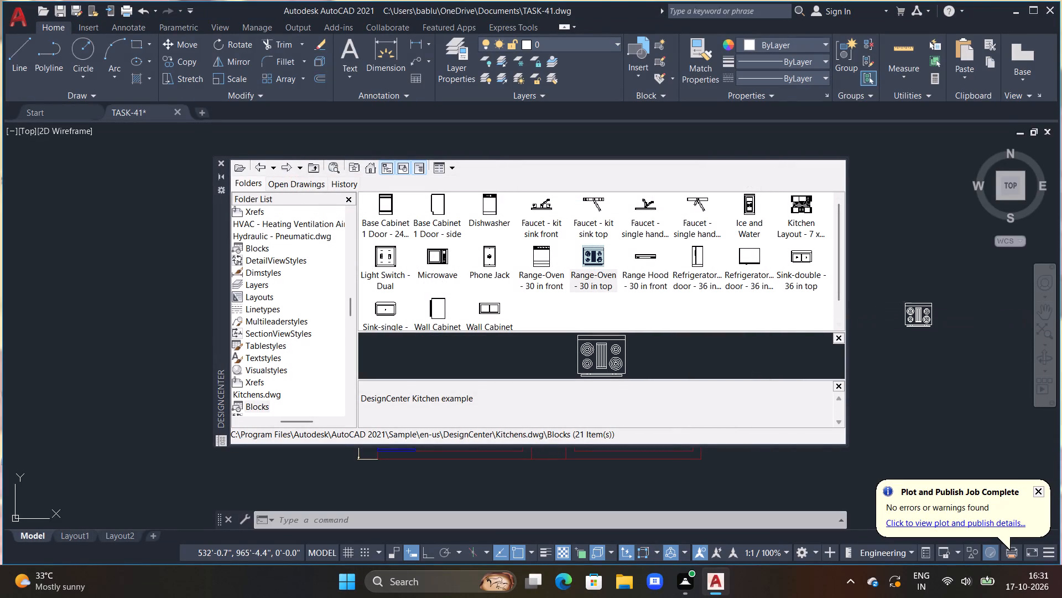
Insert the Sink-single block from Kitchens.dwg above the range oven beside the plan and close DesignCenter.
{"action": "double_click", "coordinate": [395, 310]}
{"action": "left_click", "coordinate": [619, 377]}
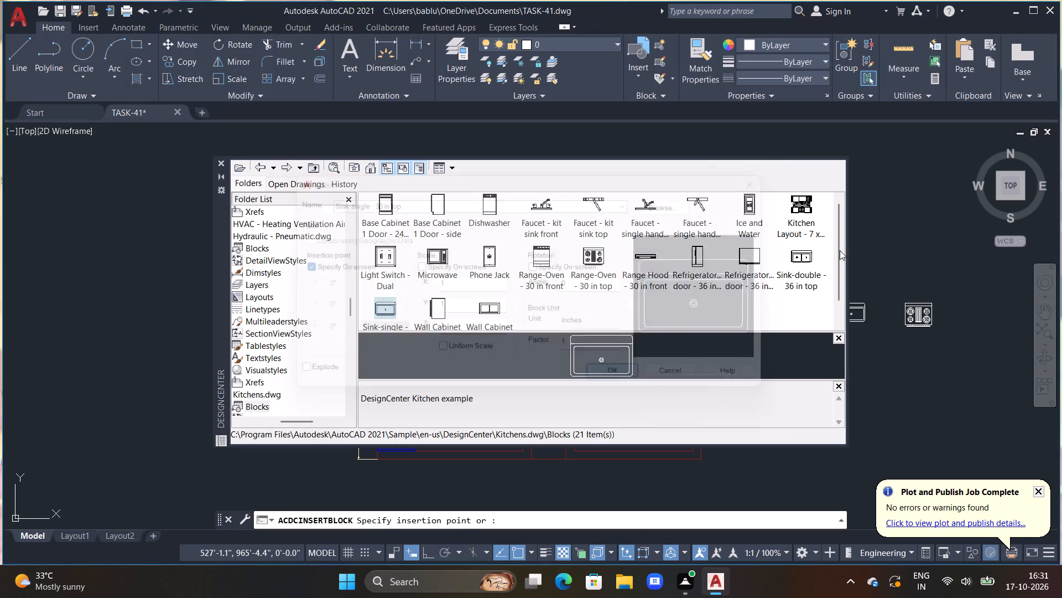
{"action": "left_click", "coordinate": [894, 235]}
{"action": "key", "text": "Escape"}
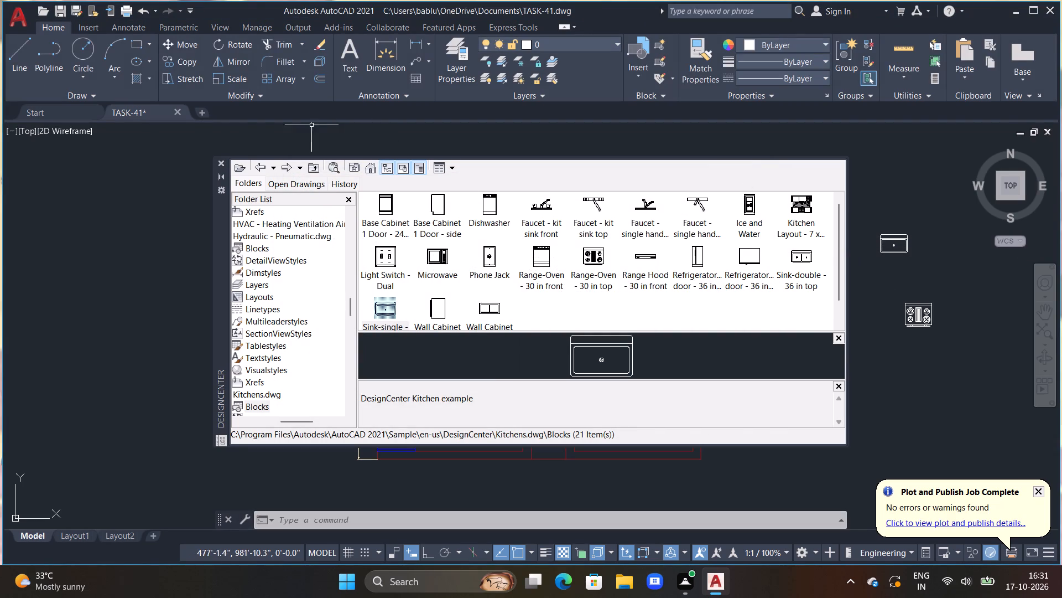
{"action": "left_click", "coordinate": [225, 159]}
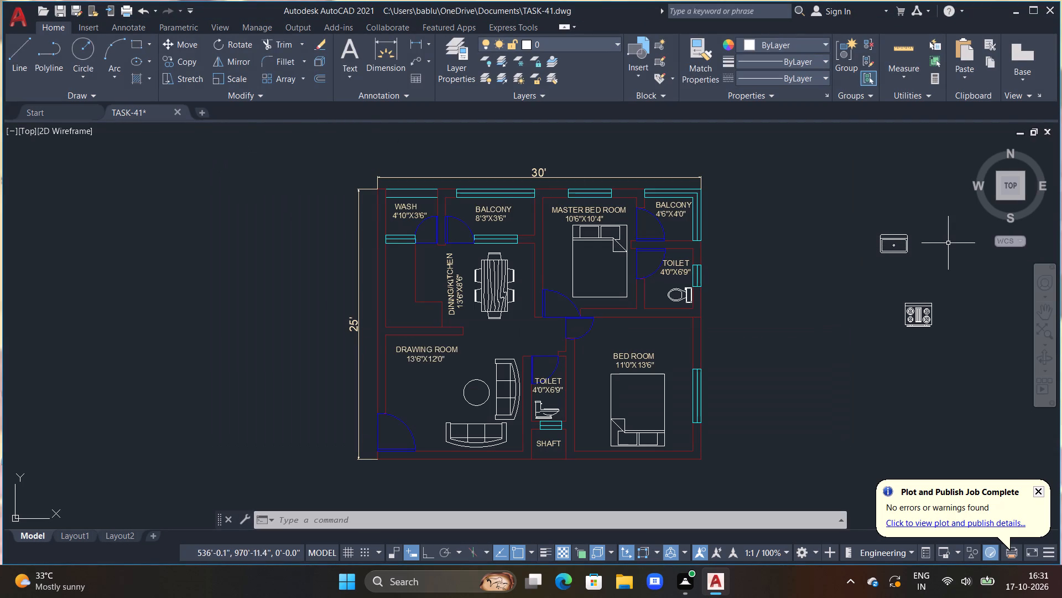
Rotate the single sink block 90° counterclockwise about a point at its lower corner.
{"action": "middle_click_drag", "start_coordinate": [939, 239], "coordinate": [884, 220]}
{"action": "left_click", "coordinate": [825, 219]}
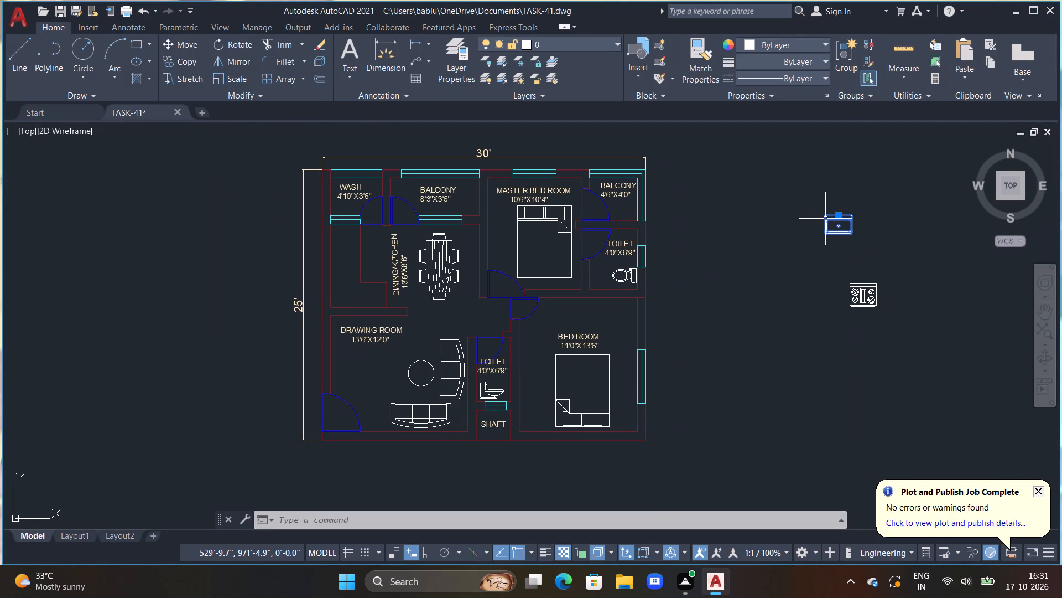
{"action": "key", "text": "r"}
{"action": "key", "text": "o"}
{"action": "key", "text": "space"}
{"action": "left_click_drag", "start_coordinate": [823, 204], "coordinate": [822, 231]}
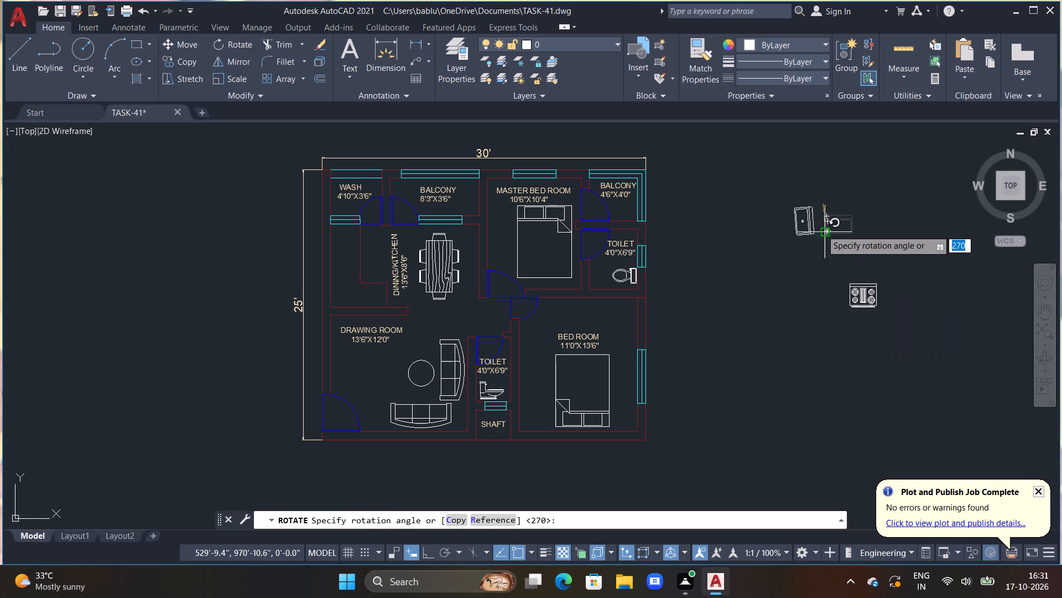
{"action": "left_click_drag", "start_coordinate": [822, 231], "coordinate": [800, 272]}
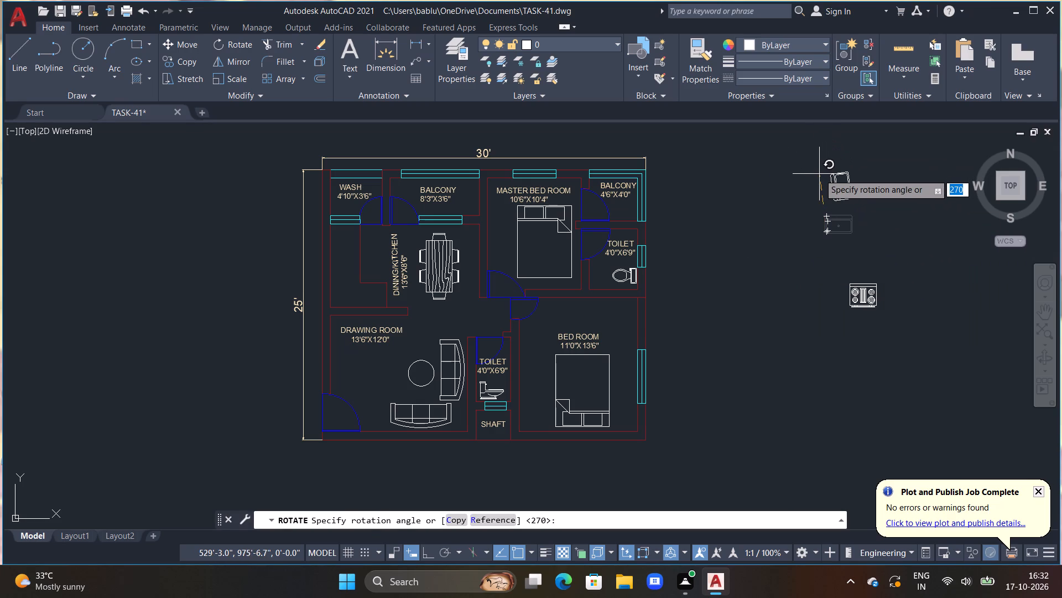
{"action": "key", "text": "F8"}
{"action": "left_click", "coordinate": [820, 173]}
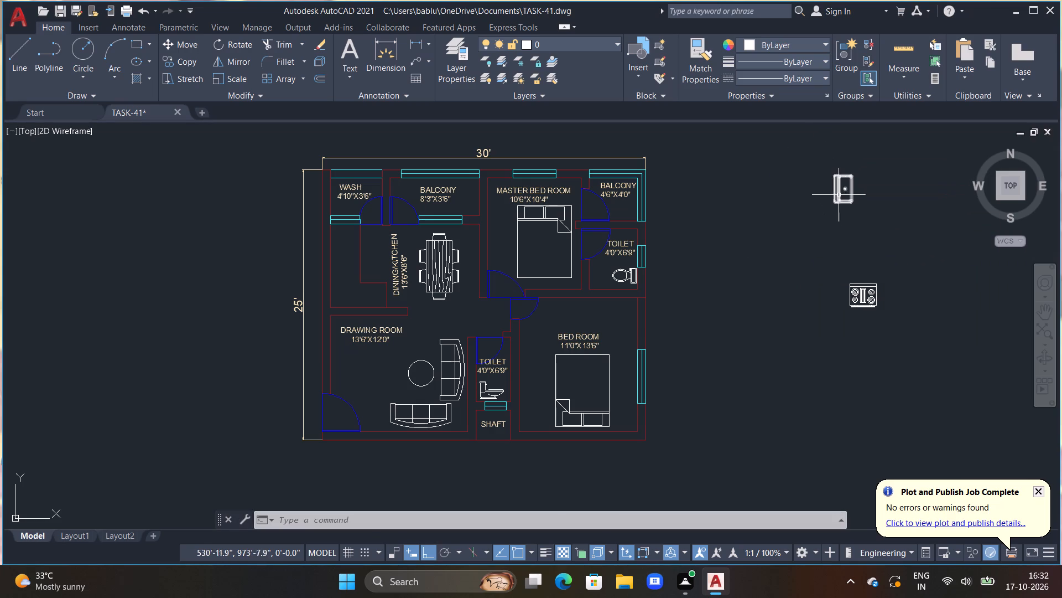
Move the sink onto the DINING/KITCHEN counter, against the outer wall just below the WASH window.
{"action": "left_click", "coordinate": [834, 202]}
{"action": "type", "text": "M"}
{"action": "key", "text": "space"}
{"action": "left_click_drag", "start_coordinate": [834, 202], "coordinate": [655, 267]}
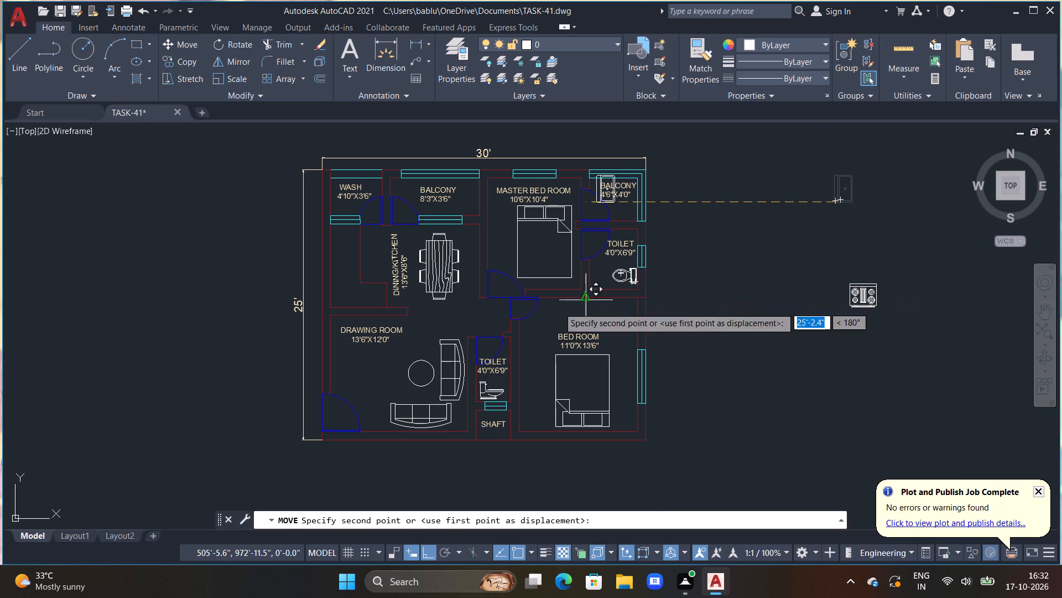
{"action": "key", "text": "F8"}
{"action": "scroll", "coordinate": [331, 282], "scroll_direction": "up", "scroll_amount": 2}
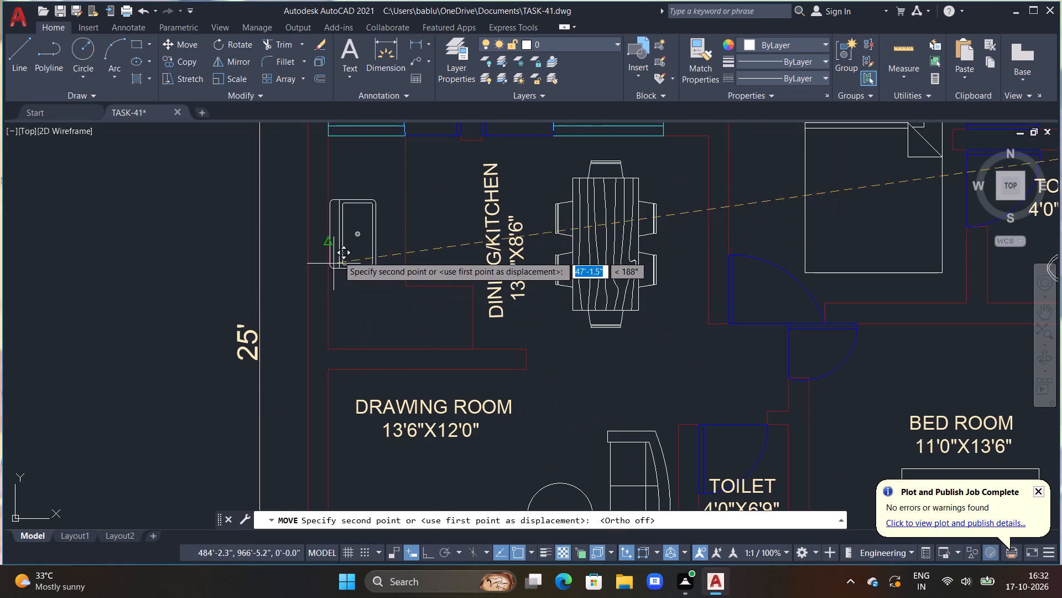
{"action": "left_click", "coordinate": [338, 218]}
{"action": "scroll", "coordinate": [342, 236], "scroll_direction": "down", "scroll_amount": 2}
{"action": "key", "text": "Escape"}
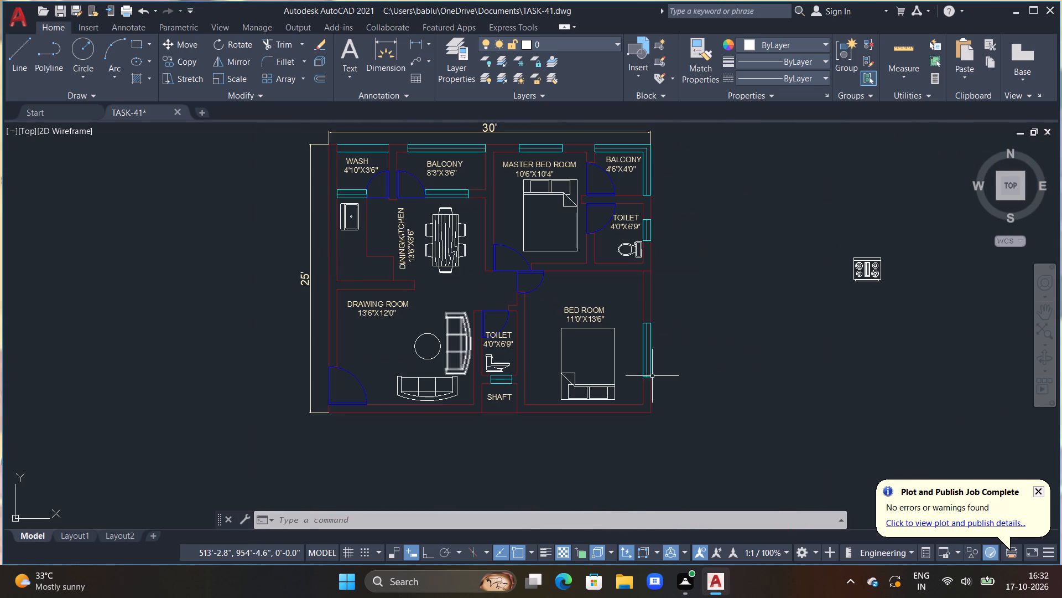
Move the range oven from beside the plan onto the kitchen counter below the sink.
{"action": "left_click", "coordinate": [855, 259]}
{"action": "type", "text": "M"}
{"action": "key", "text": "space"}
{"action": "left_click_drag", "start_coordinate": [852, 262], "coordinate": [825, 266]}
{"action": "scroll", "coordinate": [371, 279], "scroll_direction": "up", "scroll_amount": 2}
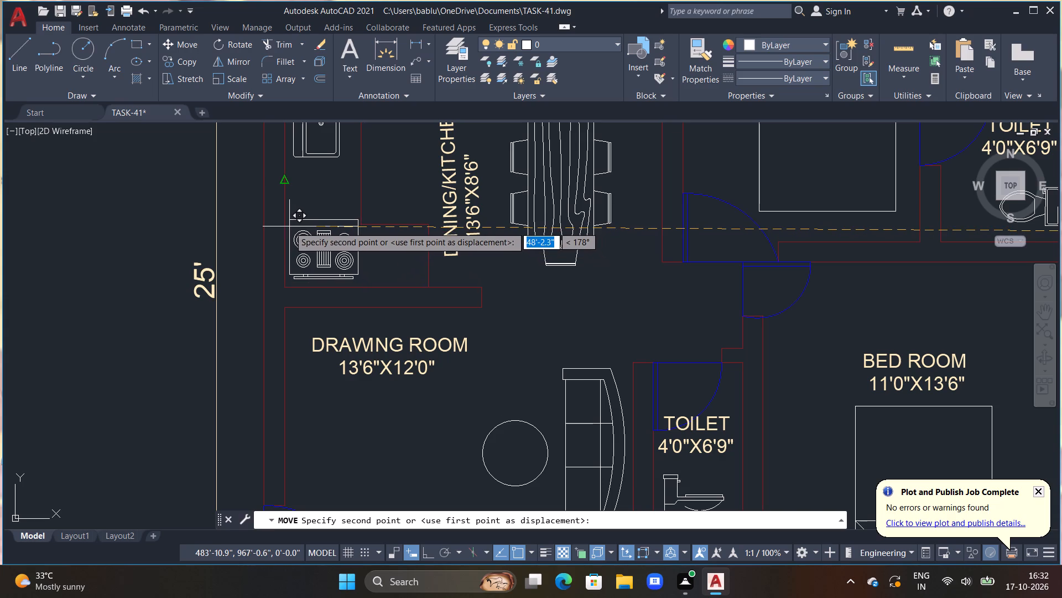
{"action": "left_click", "coordinate": [289, 226]}
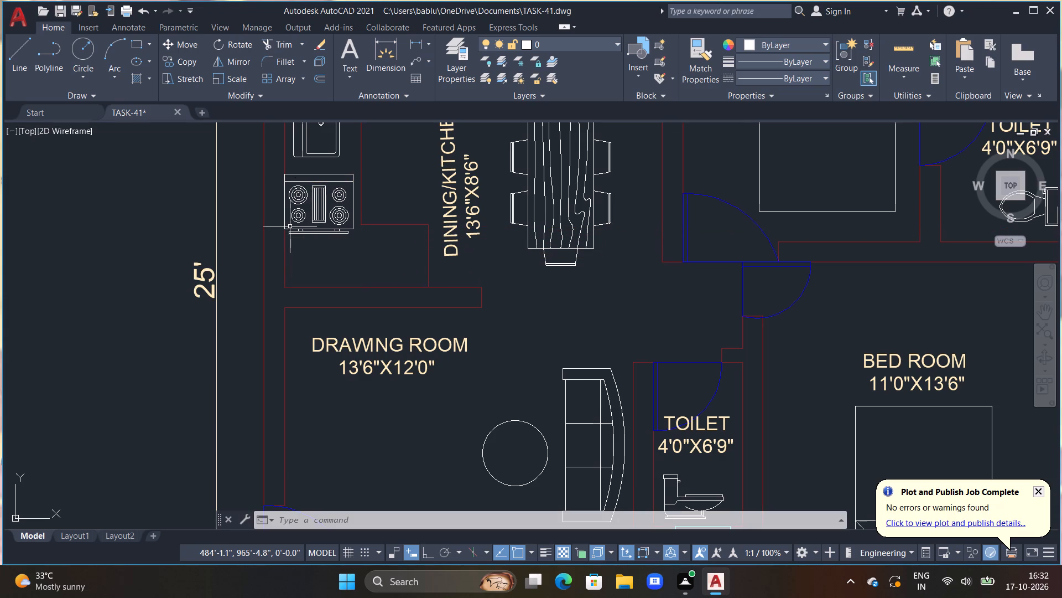
{"action": "key", "text": "Escape"}
Reposition the range oven in the counter's lower corner, beside the outer wall and above the DRAWING ROOM partition.
{"action": "left_click", "coordinate": [325, 233]}
{"action": "type", "text": "M"}
{"action": "key", "text": "space"}
{"action": "left_click_drag", "start_coordinate": [327, 240], "coordinate": [340, 272]}
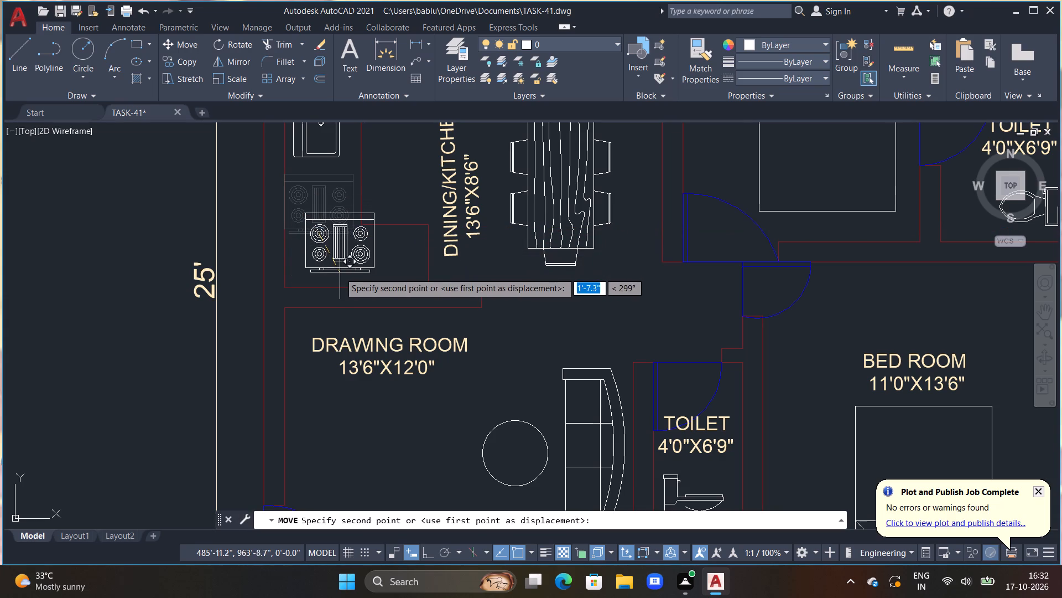
{"action": "scroll", "coordinate": [328, 286], "scroll_direction": "up", "scroll_amount": 1}
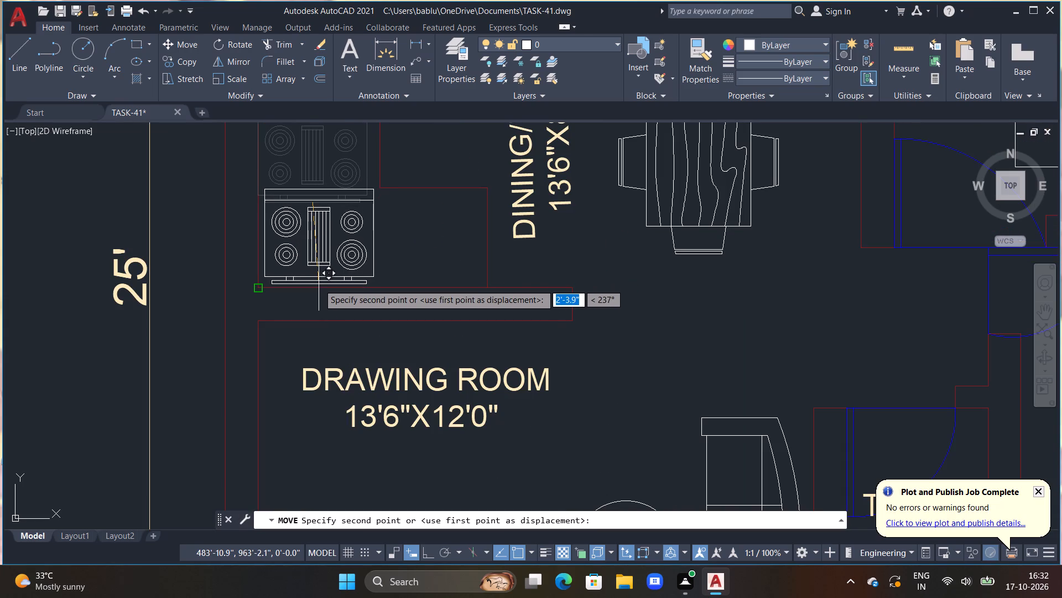
{"action": "left_click", "coordinate": [319, 284]}
{"action": "key", "text": "Escape"}
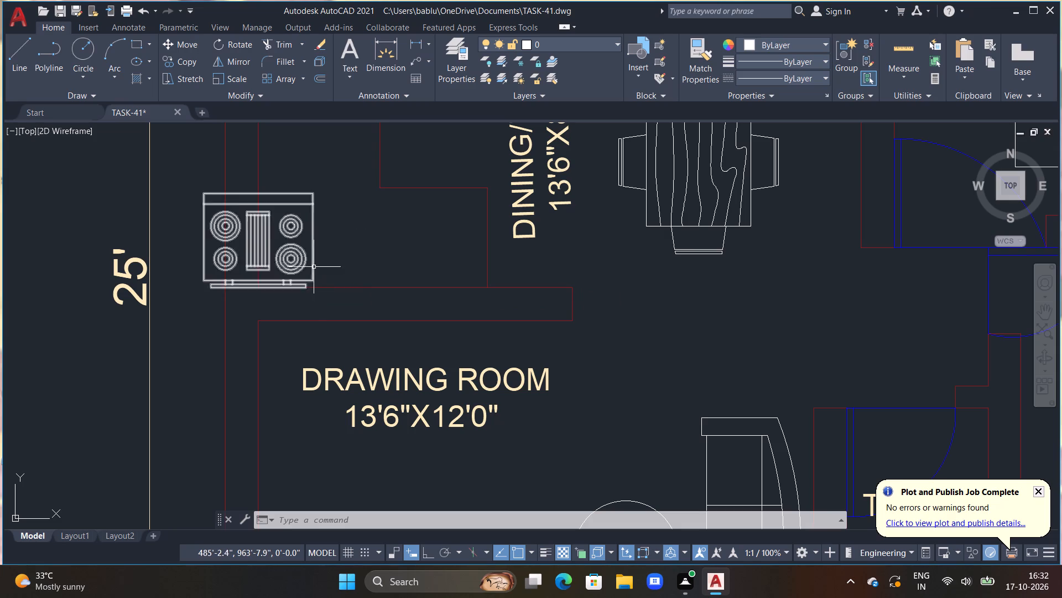
{"action": "left_click", "coordinate": [314, 267]}
{"action": "type", "text": "M"}
{"action": "key", "text": "space"}
{"action": "left_click_drag", "start_coordinate": [314, 267], "coordinate": [370, 261]}
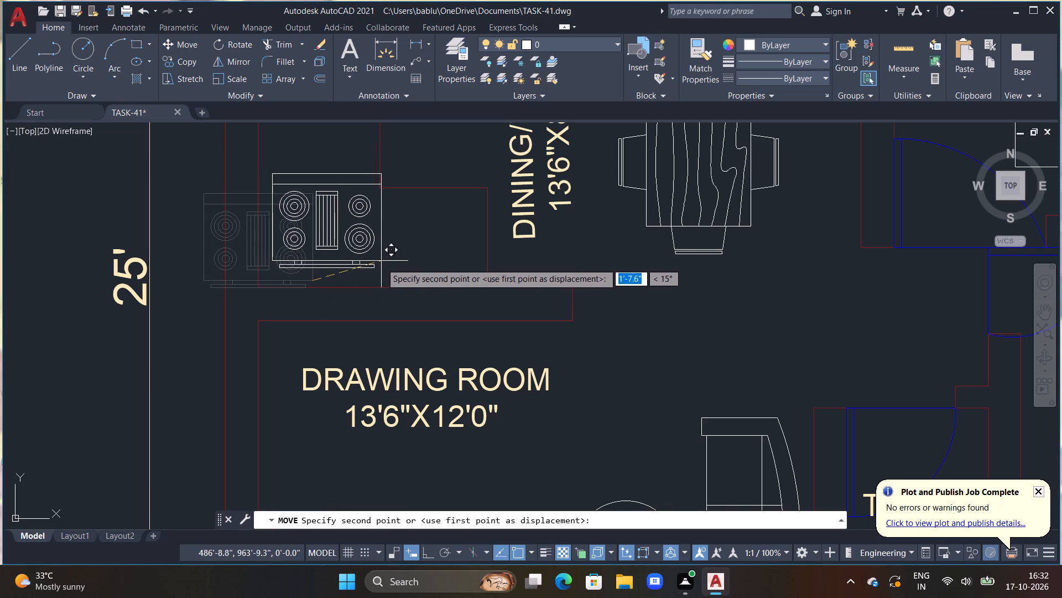
{"action": "left_click", "coordinate": [376, 277]}
{"action": "scroll", "coordinate": [376, 274], "scroll_direction": "down", "scroll_amount": 2}
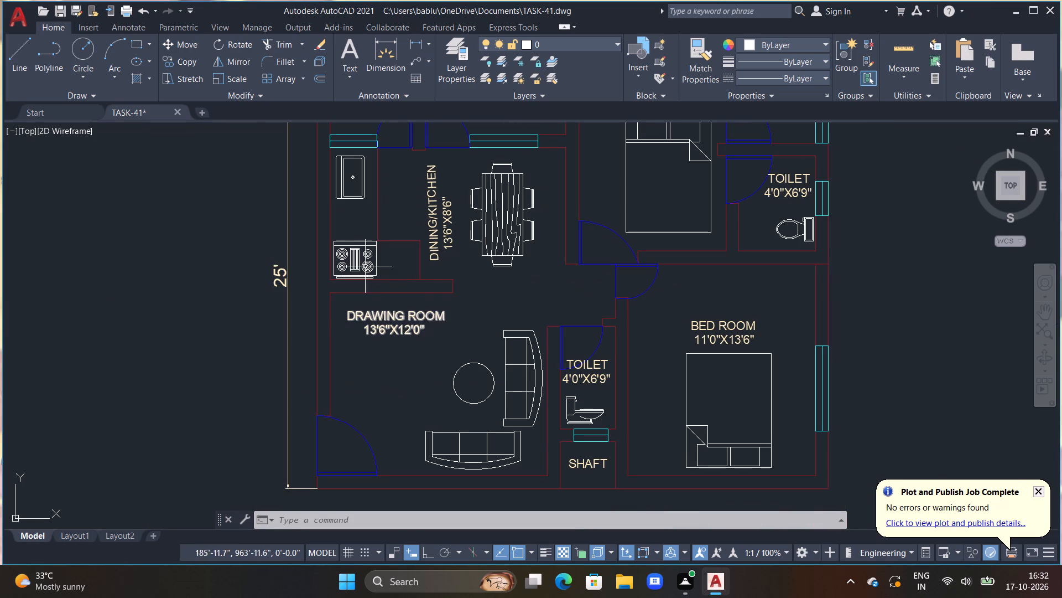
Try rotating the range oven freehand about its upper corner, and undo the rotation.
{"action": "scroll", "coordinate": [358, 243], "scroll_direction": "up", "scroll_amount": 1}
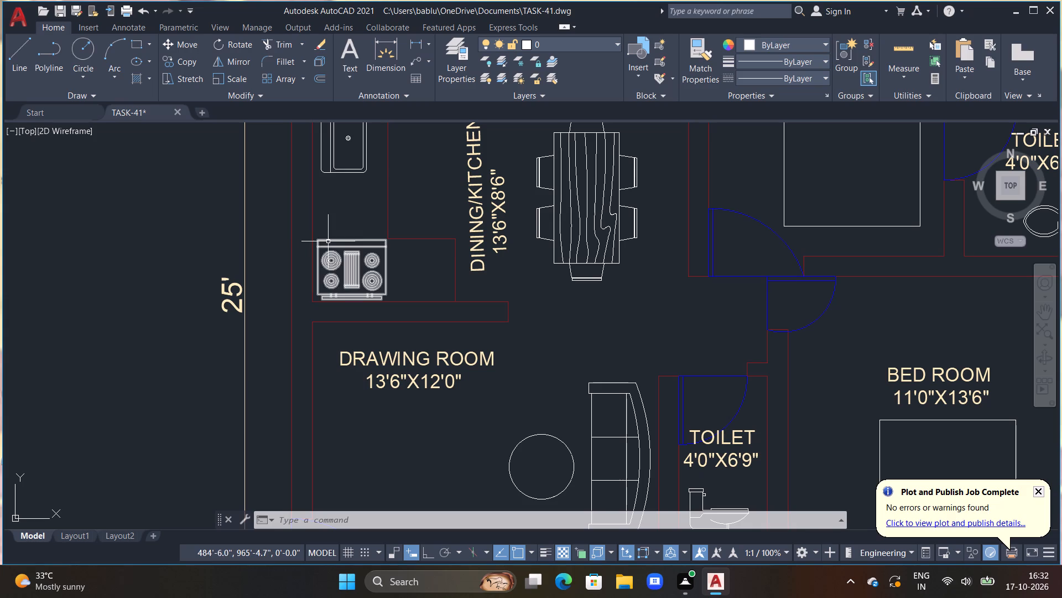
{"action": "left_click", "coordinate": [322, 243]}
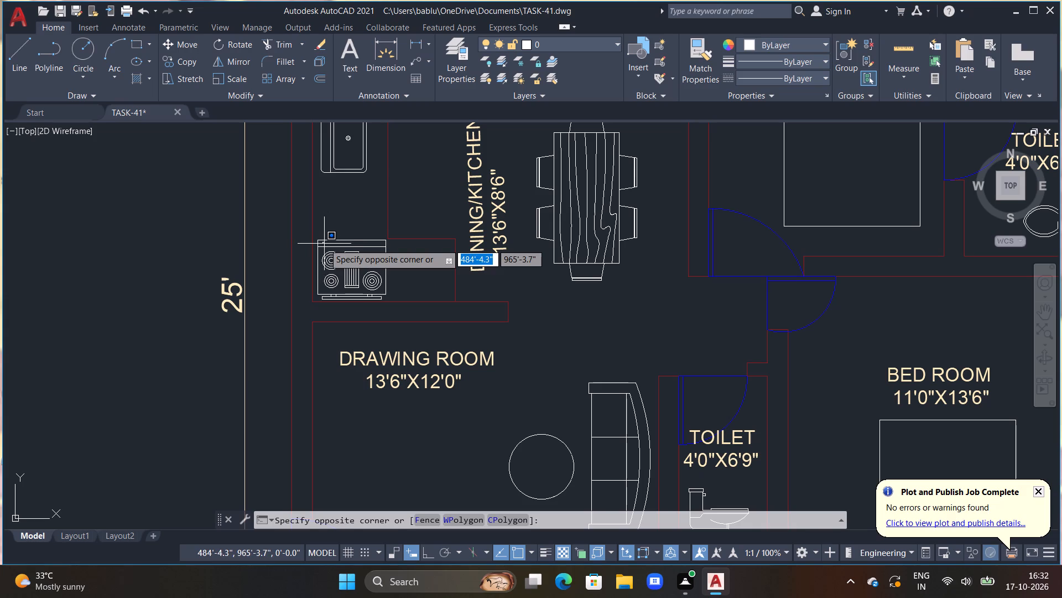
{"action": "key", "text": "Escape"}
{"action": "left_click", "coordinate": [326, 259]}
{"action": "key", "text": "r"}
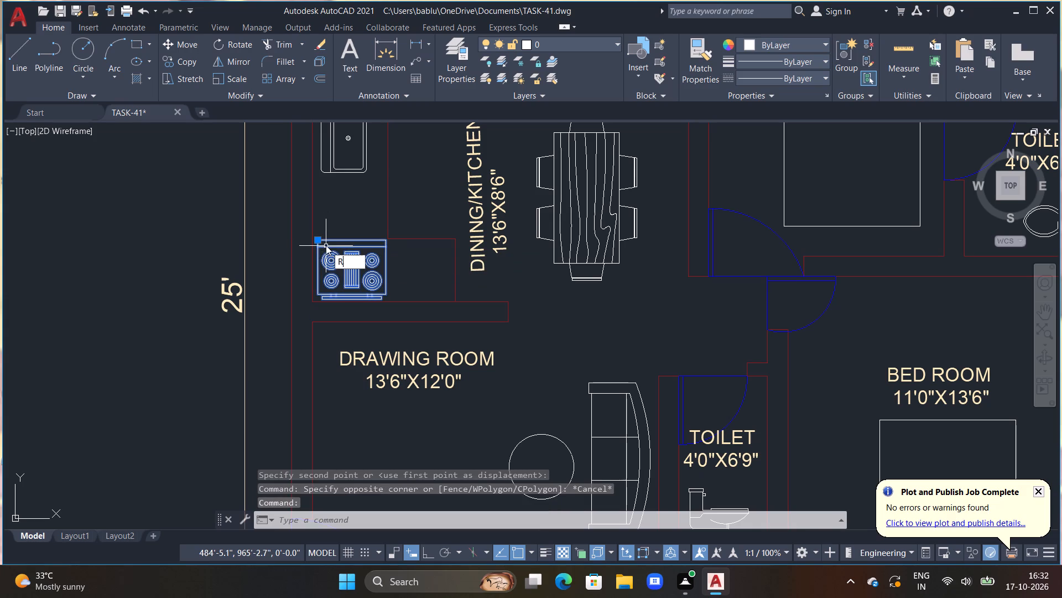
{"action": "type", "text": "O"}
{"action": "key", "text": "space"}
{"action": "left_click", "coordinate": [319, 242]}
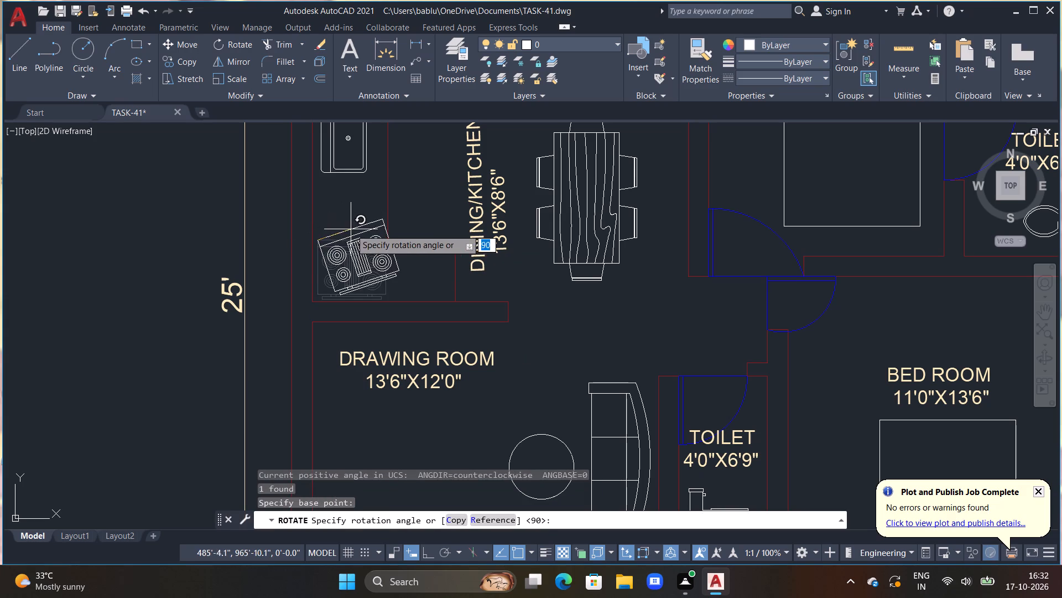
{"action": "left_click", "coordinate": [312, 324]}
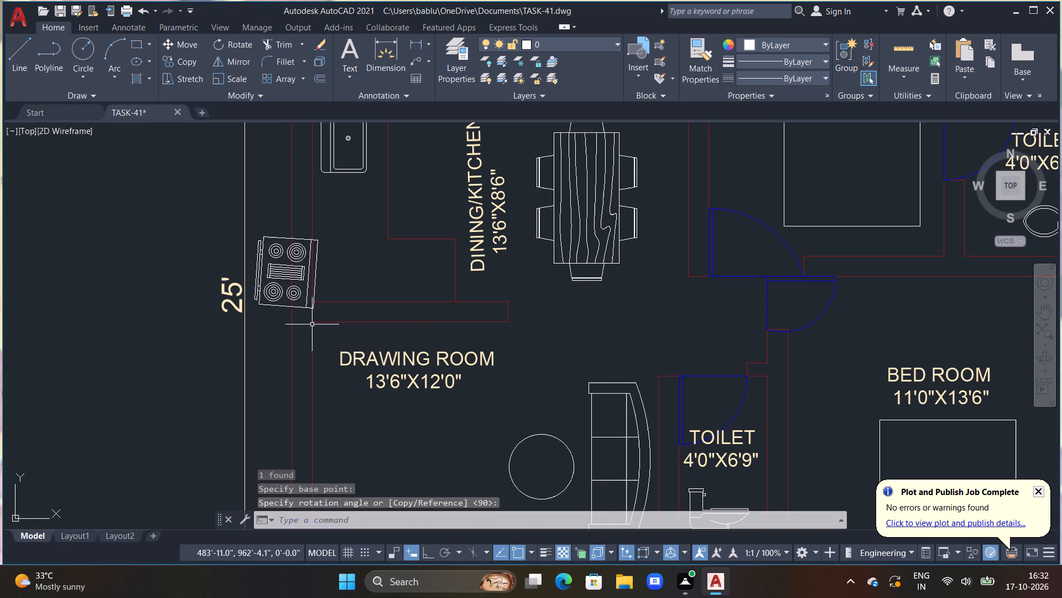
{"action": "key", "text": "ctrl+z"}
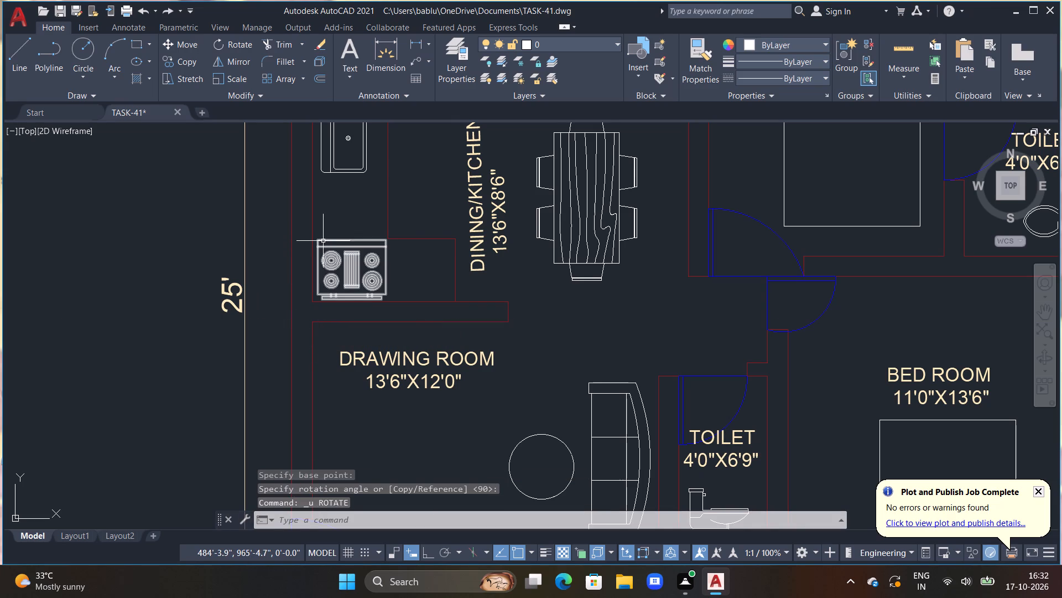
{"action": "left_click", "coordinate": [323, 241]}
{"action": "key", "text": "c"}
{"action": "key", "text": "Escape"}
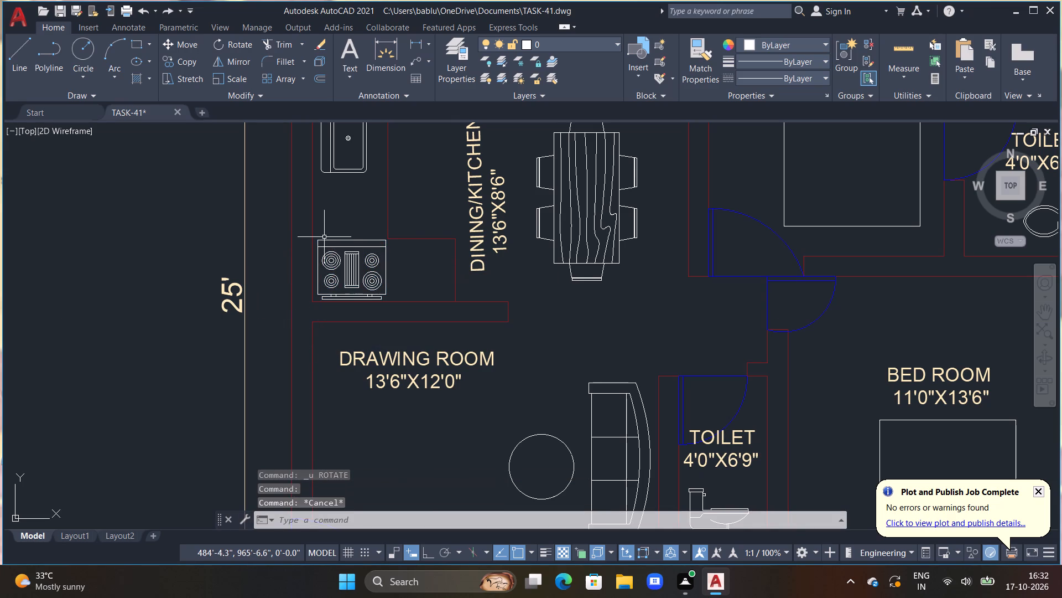
Rotate the range oven exactly 90° clockwise about a point on its upper edge.
{"action": "left_click", "coordinate": [329, 246]}
{"action": "type", "text": "RO"}
{"action": "key", "text": "space"}
{"action": "left_click", "coordinate": [322, 240]}
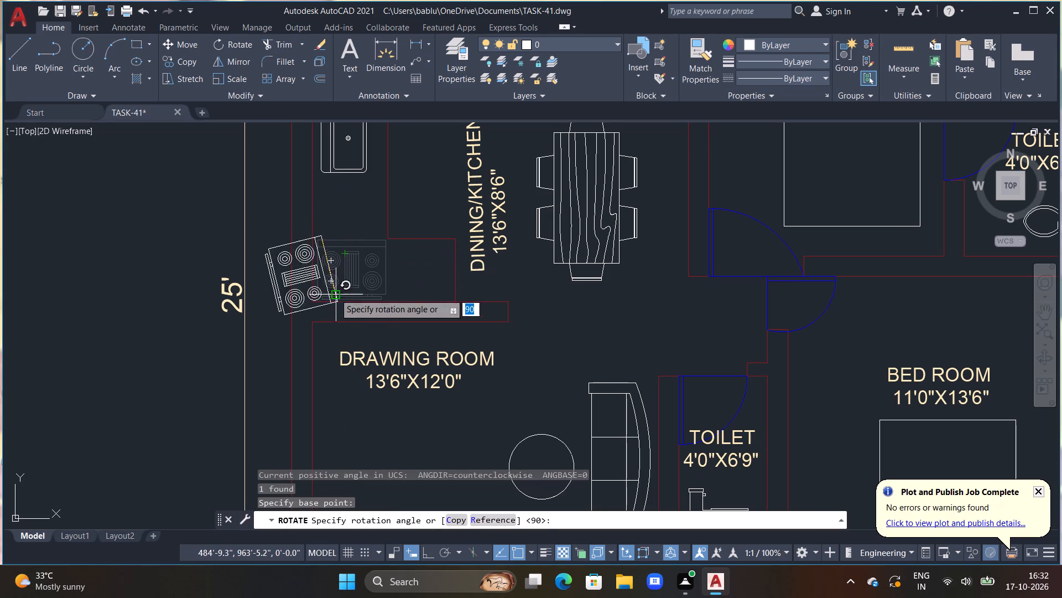
{"action": "key", "text": "F8"}
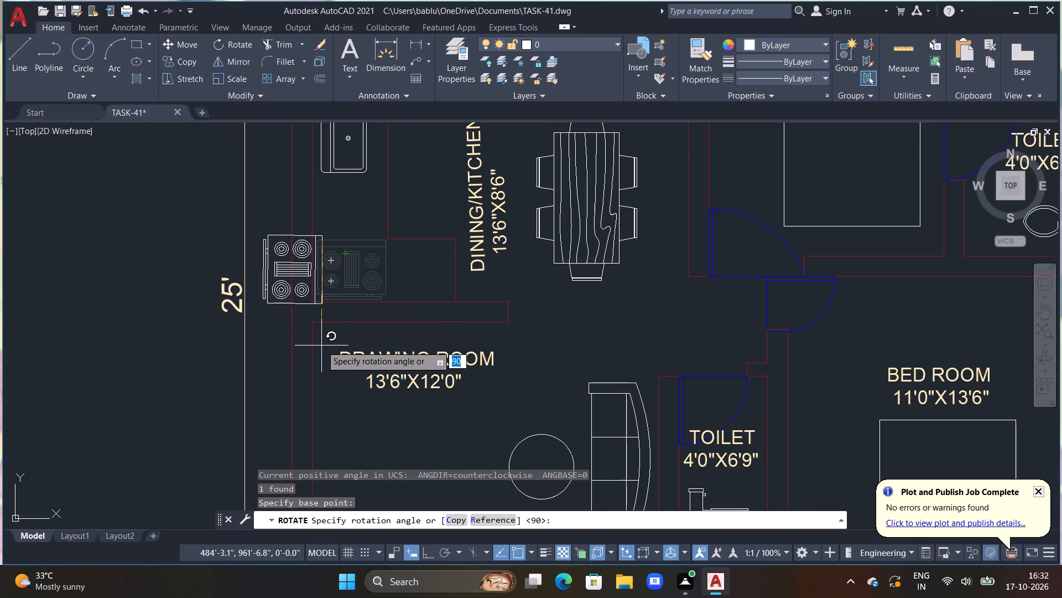
{"action": "left_click", "coordinate": [321, 346]}
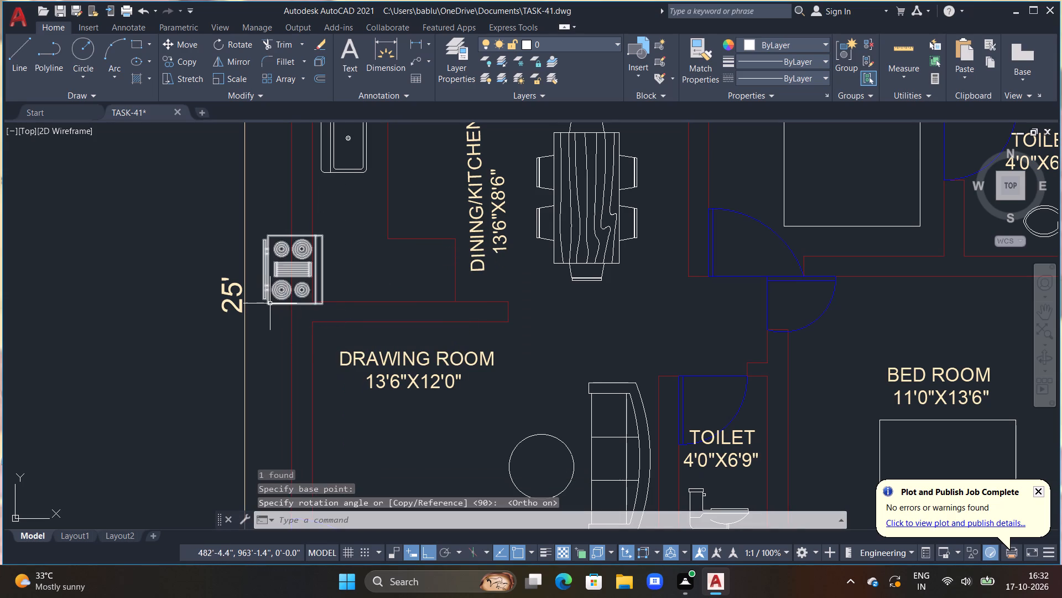
Move the range oven freely, with Ortho off, onto the kitchen counter inside the outer wall, just below the sink.
{"action": "left_click", "coordinate": [270, 303]}
{"action": "type", "text": "M"}
{"action": "key", "text": "space"}
{"action": "left_click_drag", "start_coordinate": [276, 306], "coordinate": [293, 300]}
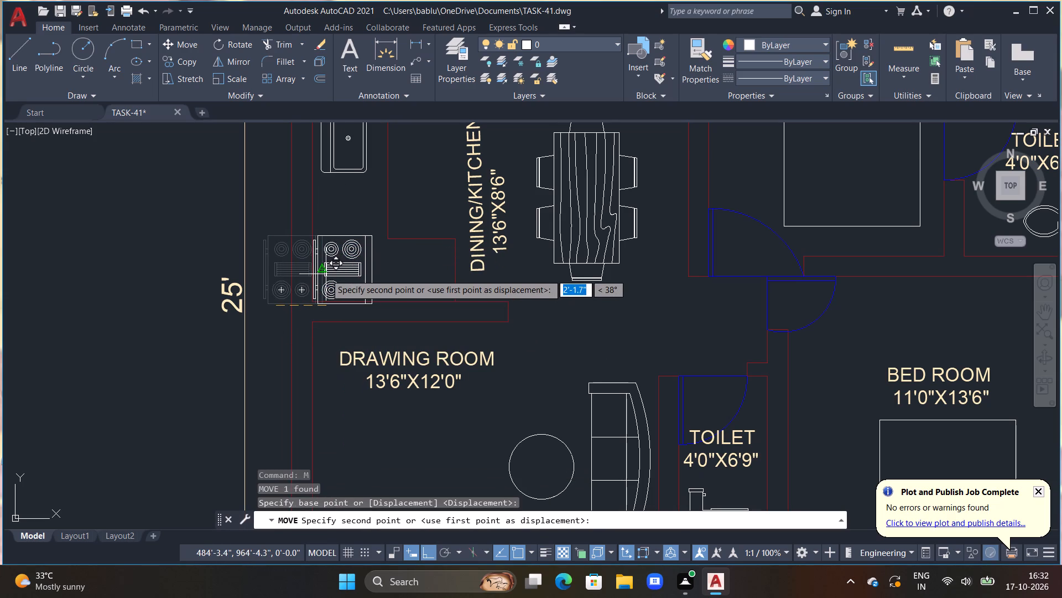
{"action": "key", "text": "F8"}
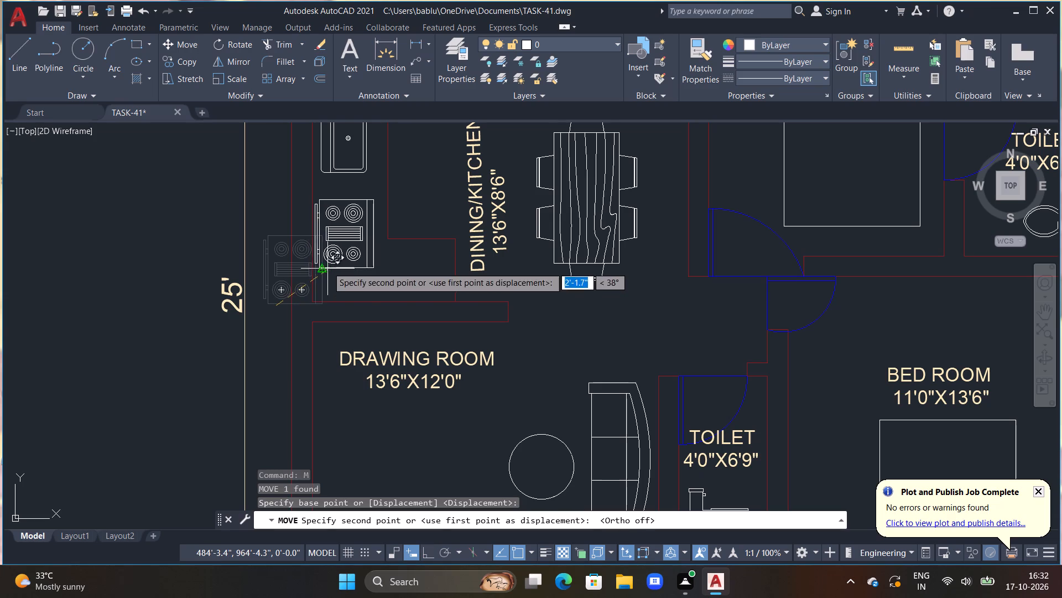
{"action": "scroll", "coordinate": [331, 259], "scroll_direction": "up", "scroll_amount": 1}
{"action": "middle_click_drag", "start_coordinate": [336, 267], "coordinate": [376, 350]}
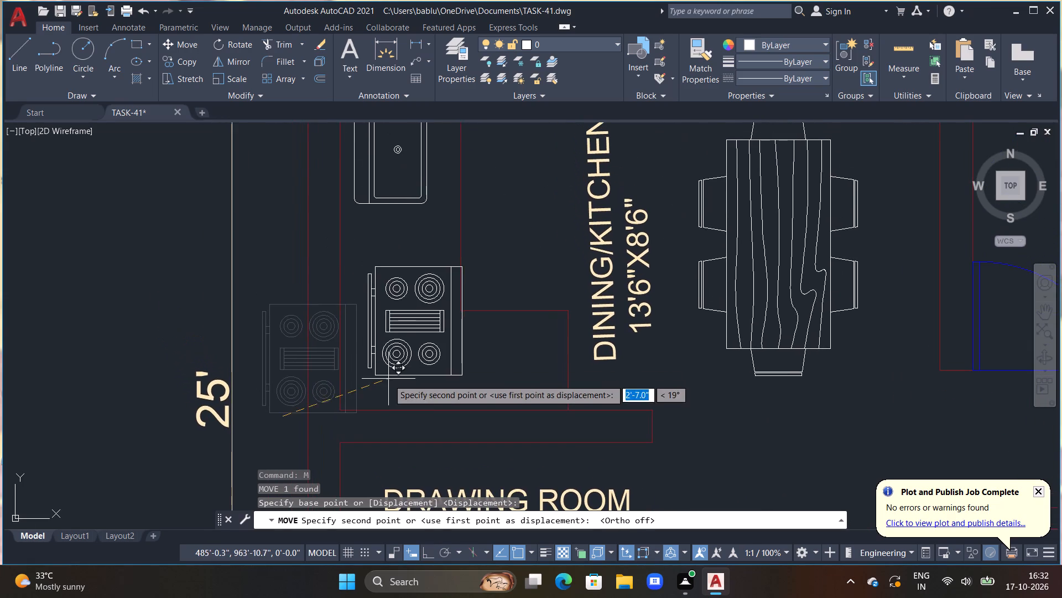
{"action": "scroll", "coordinate": [375, 354], "scroll_direction": "up", "scroll_amount": 1}
{"action": "middle_click_drag", "start_coordinate": [368, 342], "coordinate": [385, 398]}
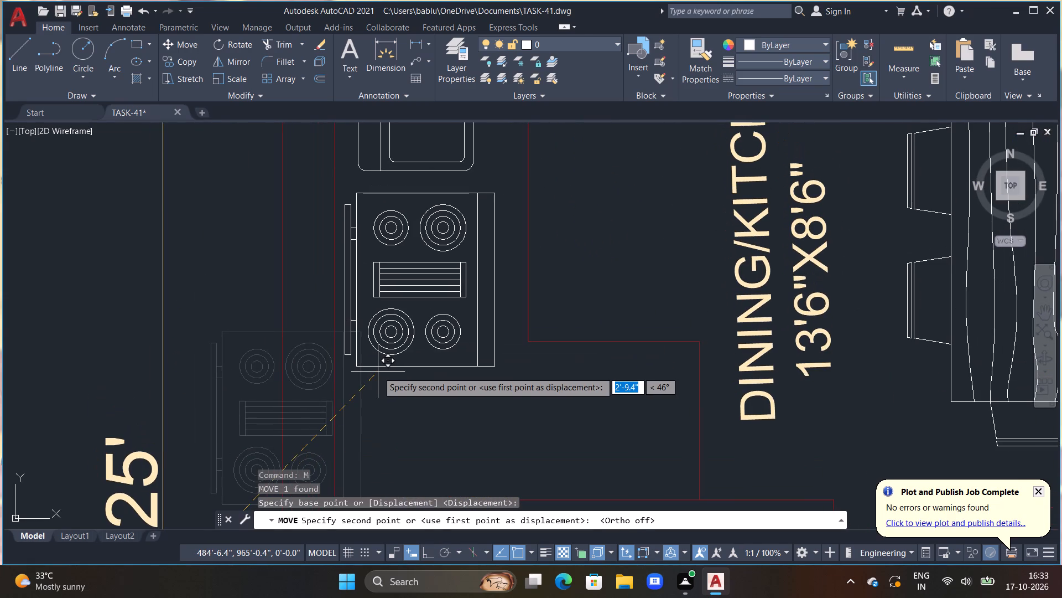
{"action": "left_click", "coordinate": [378, 372]}
{"action": "key", "text": "Escape"}
{"action": "scroll", "coordinate": [383, 355], "scroll_direction": "down", "scroll_amount": 3}
{"action": "scroll", "coordinate": [403, 417], "scroll_direction": "down", "scroll_amount": 1}
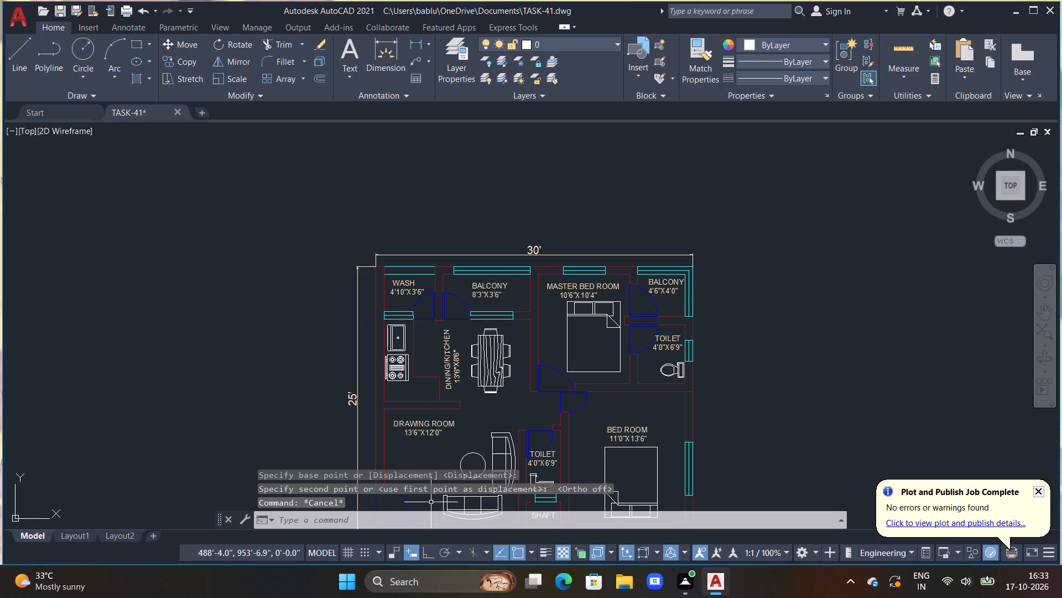
{"action": "key", "text": "Escape"}
{"action": "key", "text": "Escape"}
Review the furnished floor plan as a whole, checking the furniture, fixtures and labels in each room.
{"action": "middle_click_drag", "start_coordinate": [454, 426], "coordinate": [457, 379]}
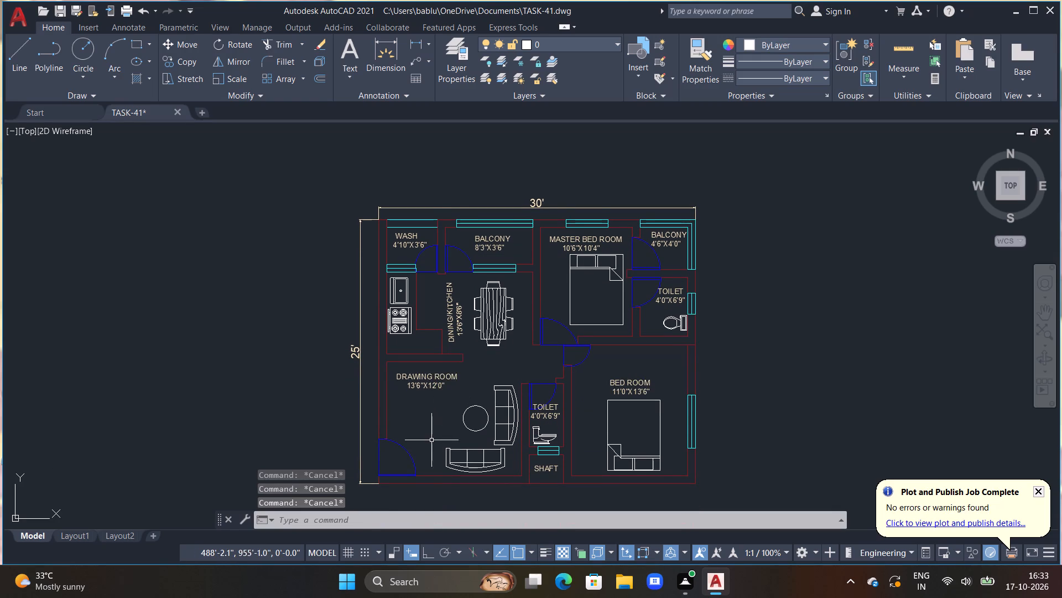
{"action": "middle_click_drag", "start_coordinate": [430, 443], "coordinate": [372, 391]}
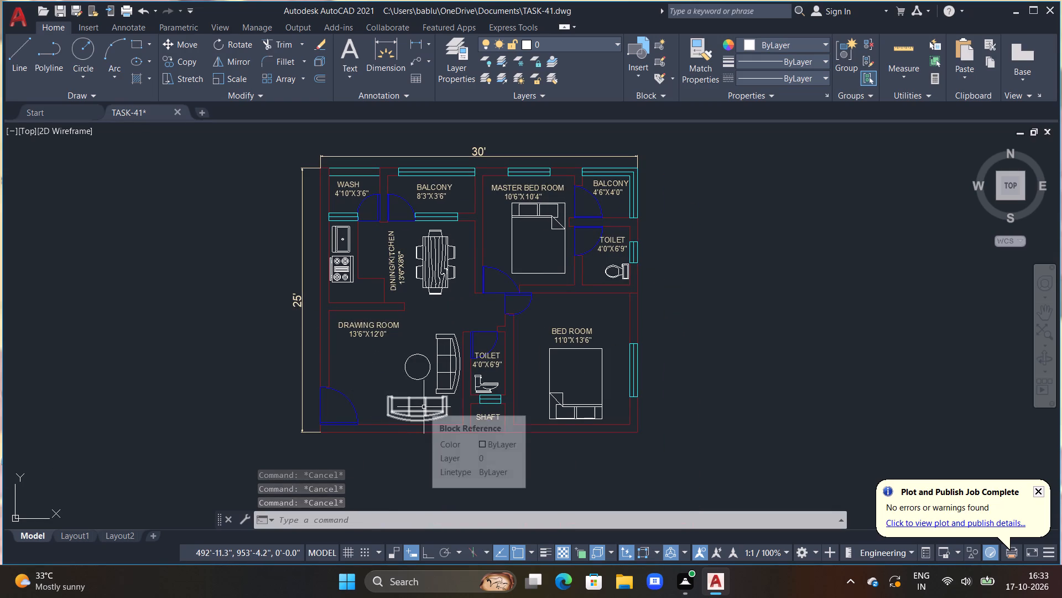
{"action": "key", "text": "Escape"}
{"action": "key", "text": "Escape"}
{"action": "key", "text": "Escape"}
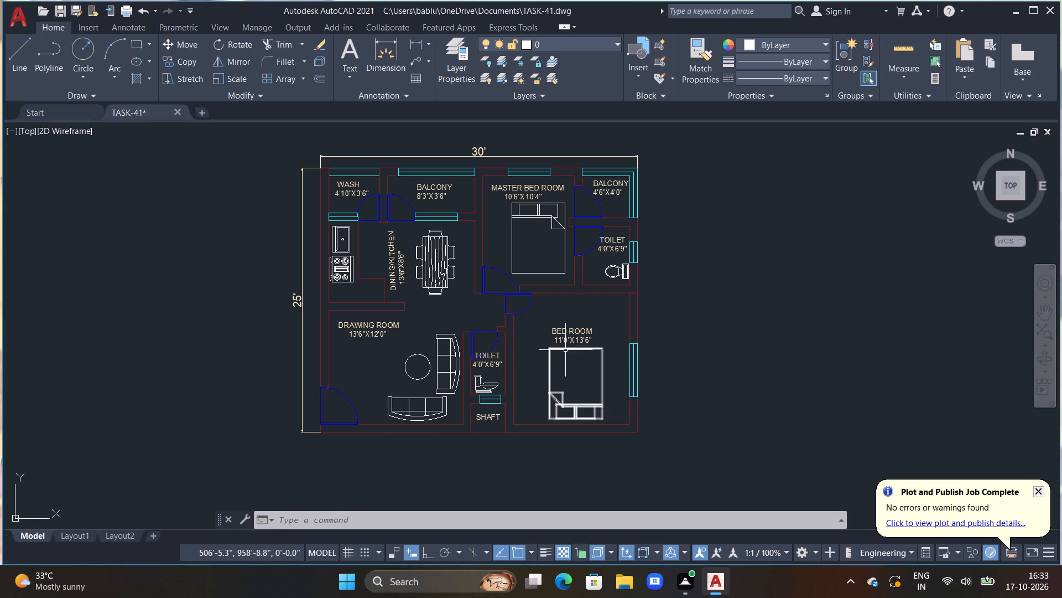
{"action": "scroll", "coordinate": [551, 307], "scroll_direction": "up", "scroll_amount": 1}
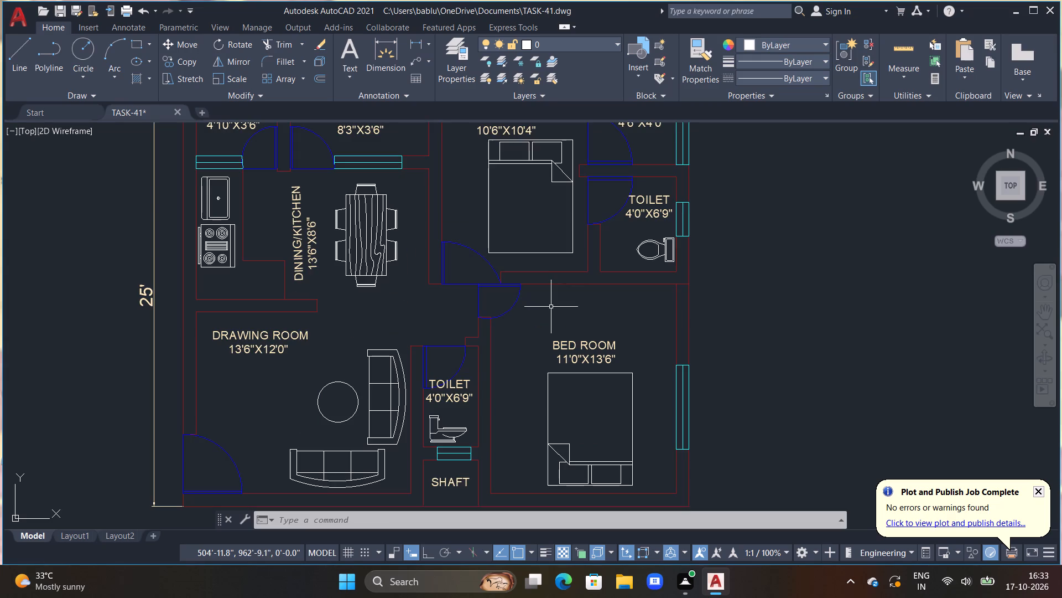
{"action": "scroll", "coordinate": [551, 322], "scroll_direction": "down", "scroll_amount": 3}
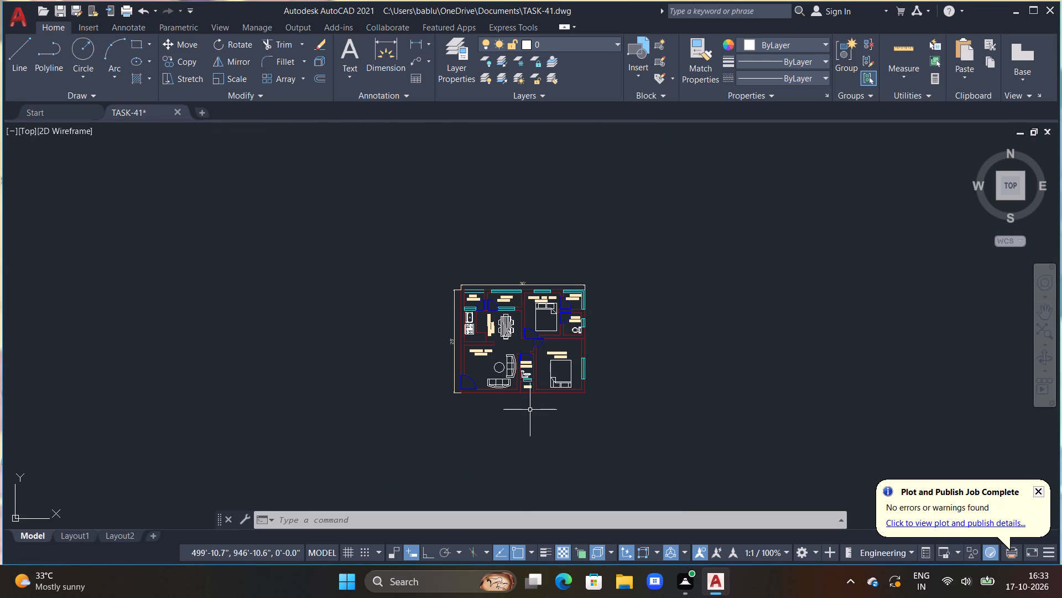
{"action": "scroll", "coordinate": [508, 357], "scroll_direction": "up", "scroll_amount": 1}
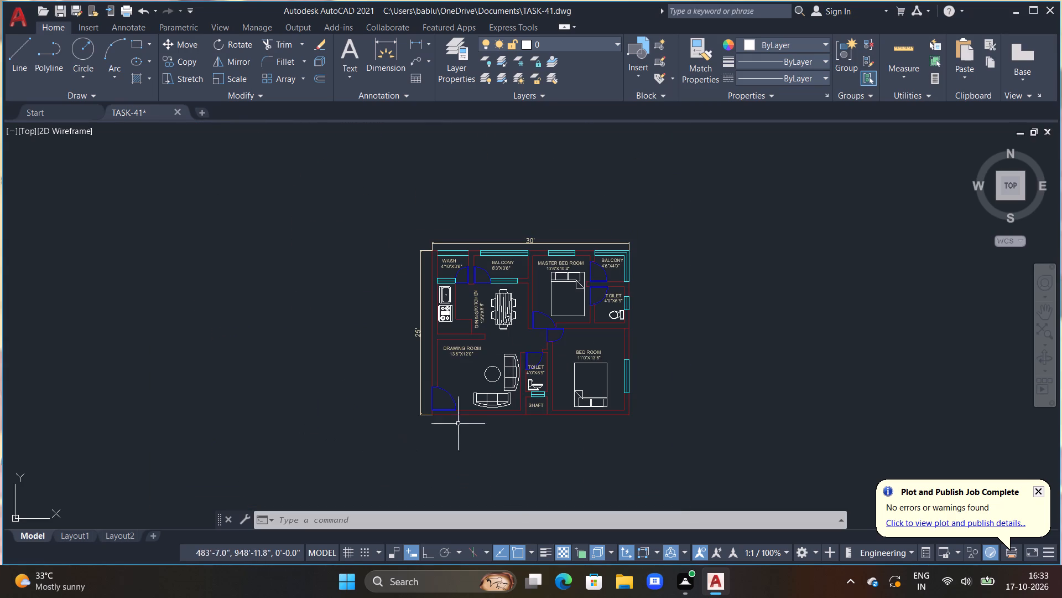
{"action": "scroll", "coordinate": [442, 386], "scroll_direction": "up", "scroll_amount": 1}
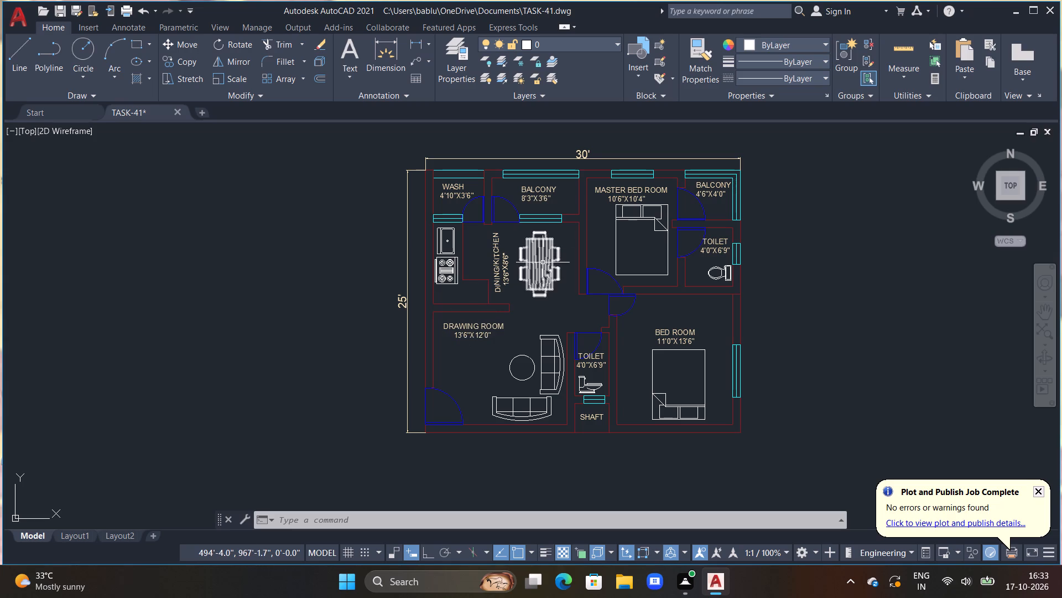
Save the TASK-41 drawing.
{"action": "key", "text": "ctrl+s"}
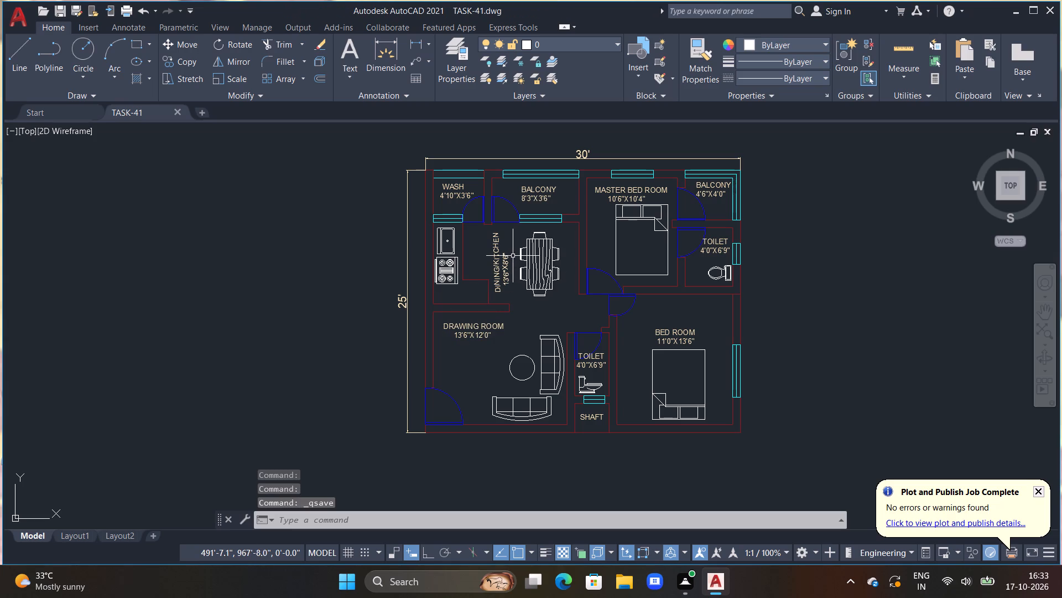
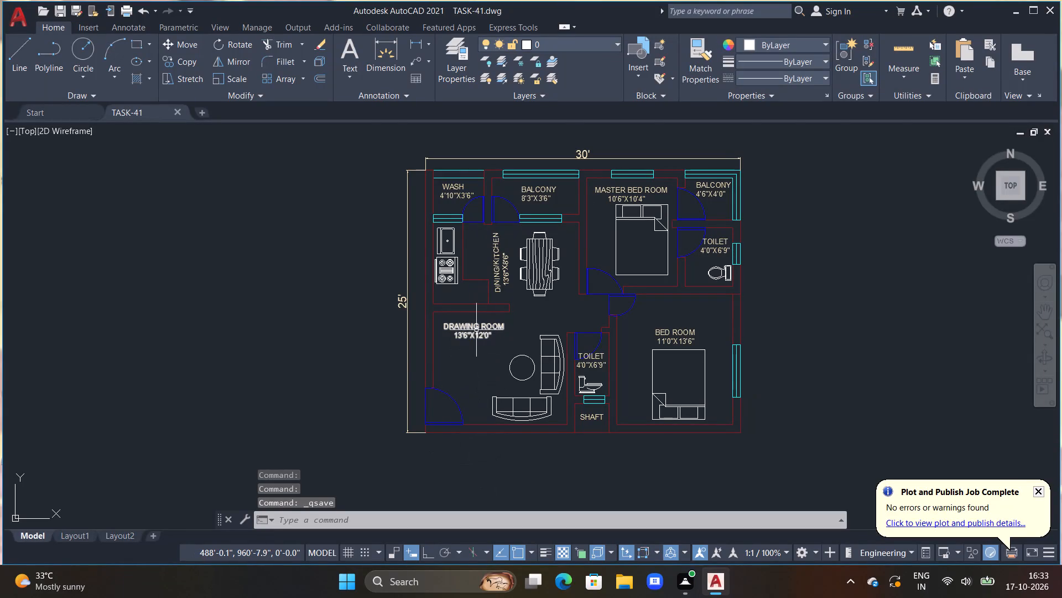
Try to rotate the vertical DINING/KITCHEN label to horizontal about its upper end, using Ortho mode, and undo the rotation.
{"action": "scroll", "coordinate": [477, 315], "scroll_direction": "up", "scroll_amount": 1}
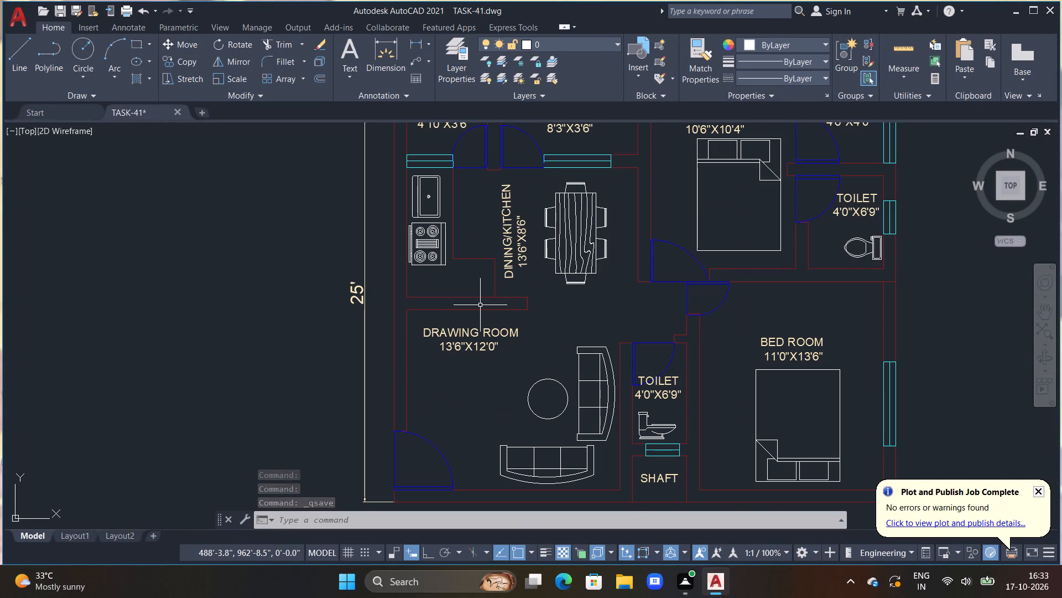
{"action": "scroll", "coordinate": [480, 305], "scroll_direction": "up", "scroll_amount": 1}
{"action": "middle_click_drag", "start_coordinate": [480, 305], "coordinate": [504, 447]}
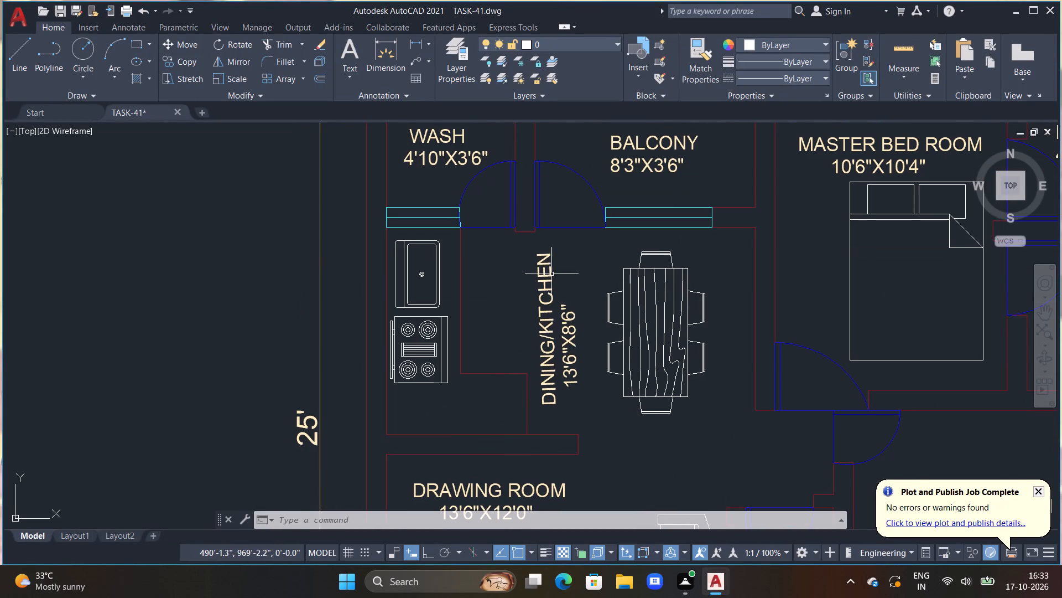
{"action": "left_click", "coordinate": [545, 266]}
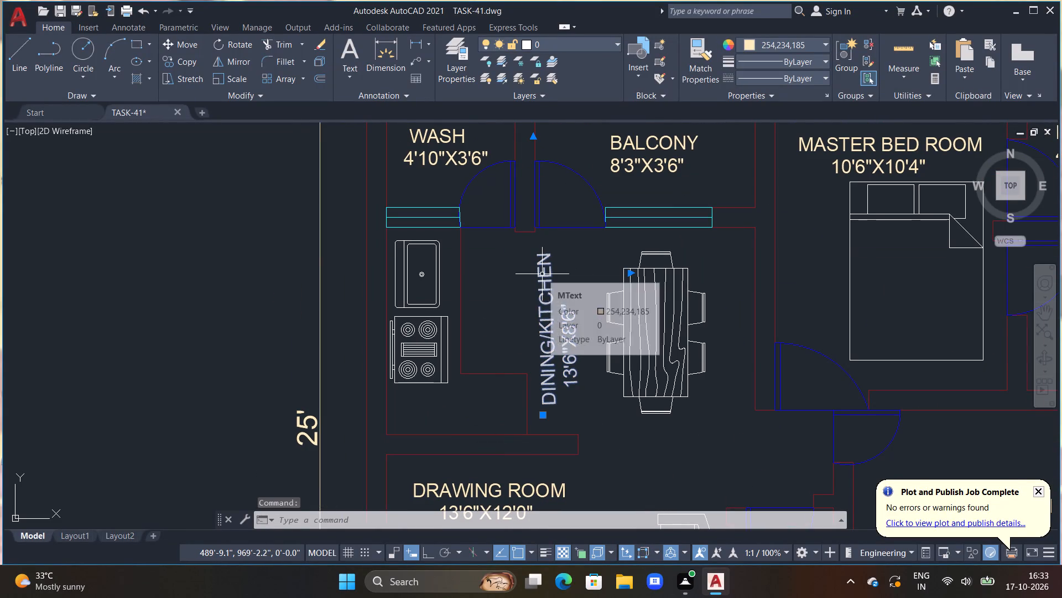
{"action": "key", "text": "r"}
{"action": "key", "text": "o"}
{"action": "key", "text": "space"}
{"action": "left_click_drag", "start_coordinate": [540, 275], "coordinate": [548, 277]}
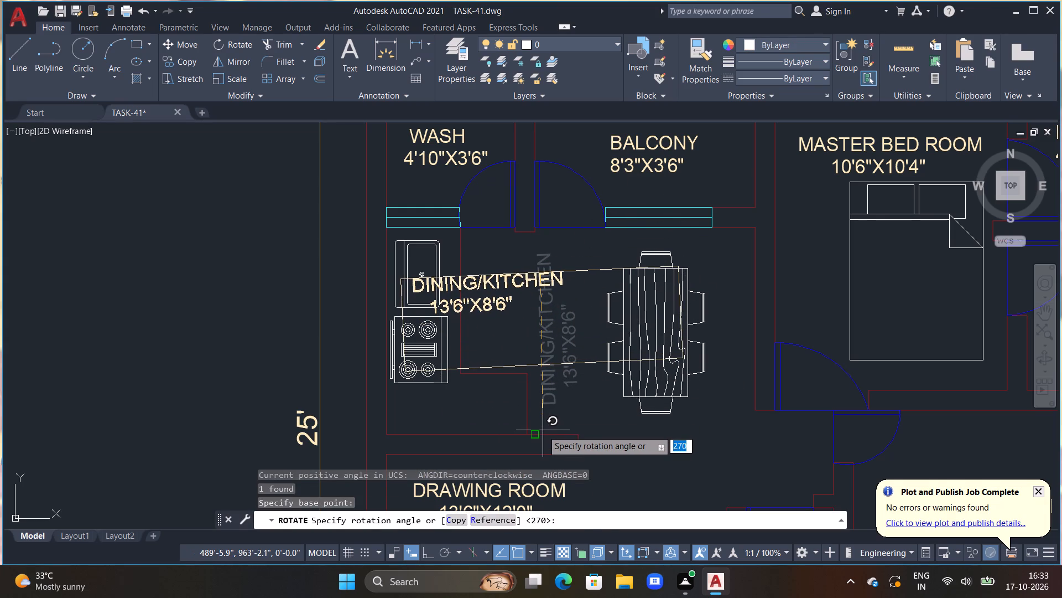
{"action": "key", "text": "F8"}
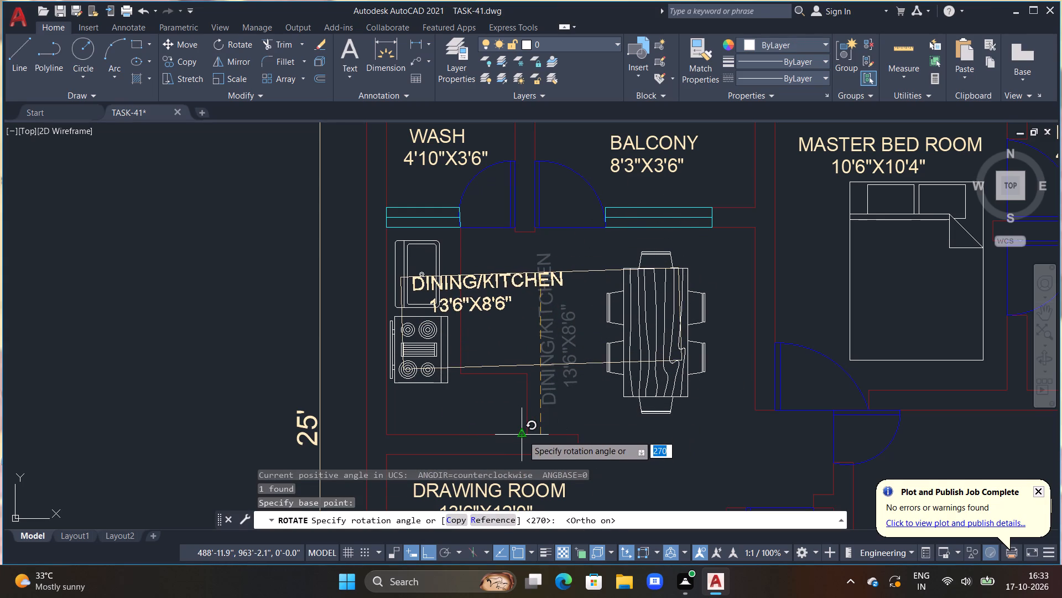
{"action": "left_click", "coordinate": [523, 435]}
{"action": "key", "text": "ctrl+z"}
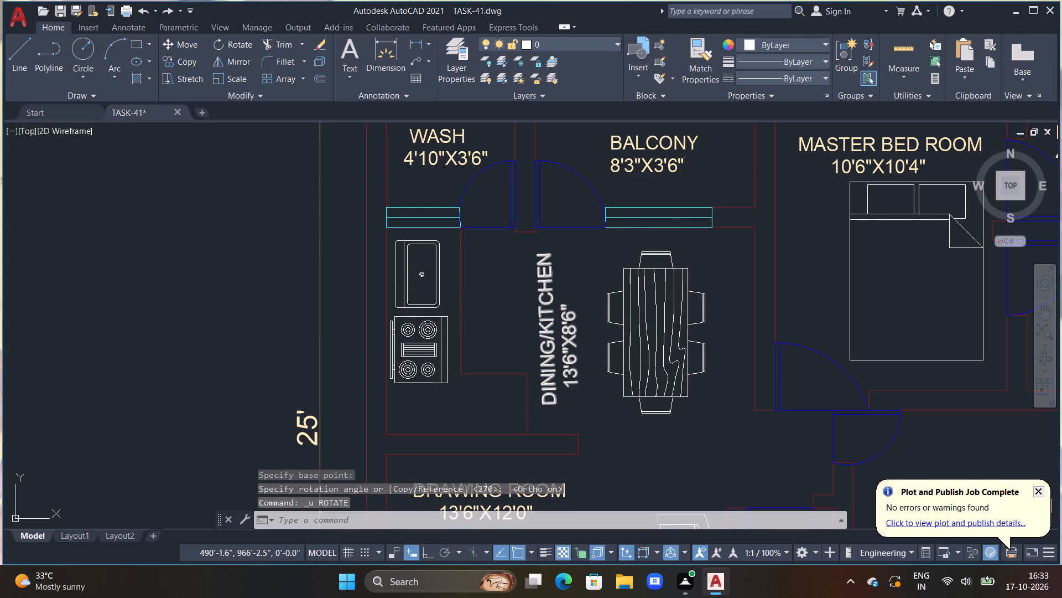
Rotate the vertical DINING/KITCHEN 13'6"X8'6" label to horizontal, using its upper end as base point.
{"action": "left_click", "coordinate": [545, 349]}
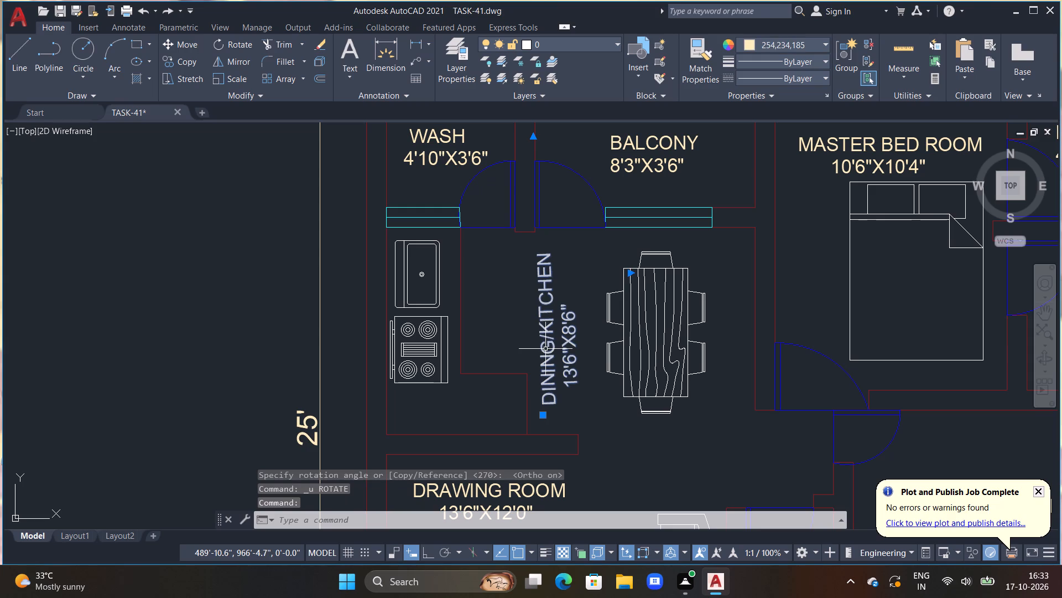
{"action": "type", "text": "RO"}
{"action": "key", "text": "space"}
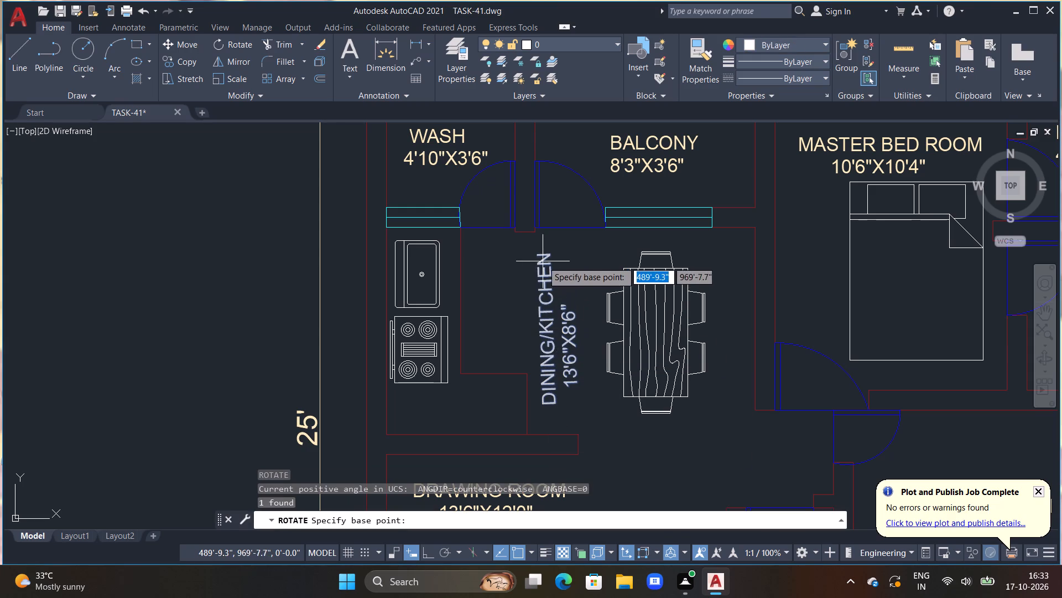
{"action": "left_click", "coordinate": [538, 256]}
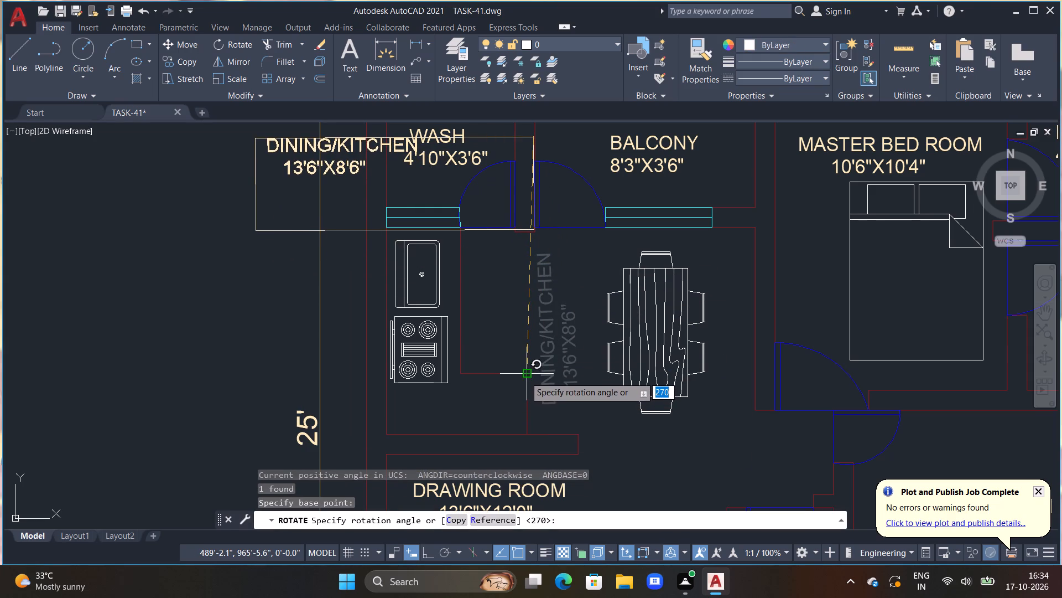
{"action": "left_click", "coordinate": [525, 377]}
Move the DINING/KITCHEN label into the kitchen area between the sink and the dining table, just below the balcony doors.
{"action": "left_click", "coordinate": [322, 165]}
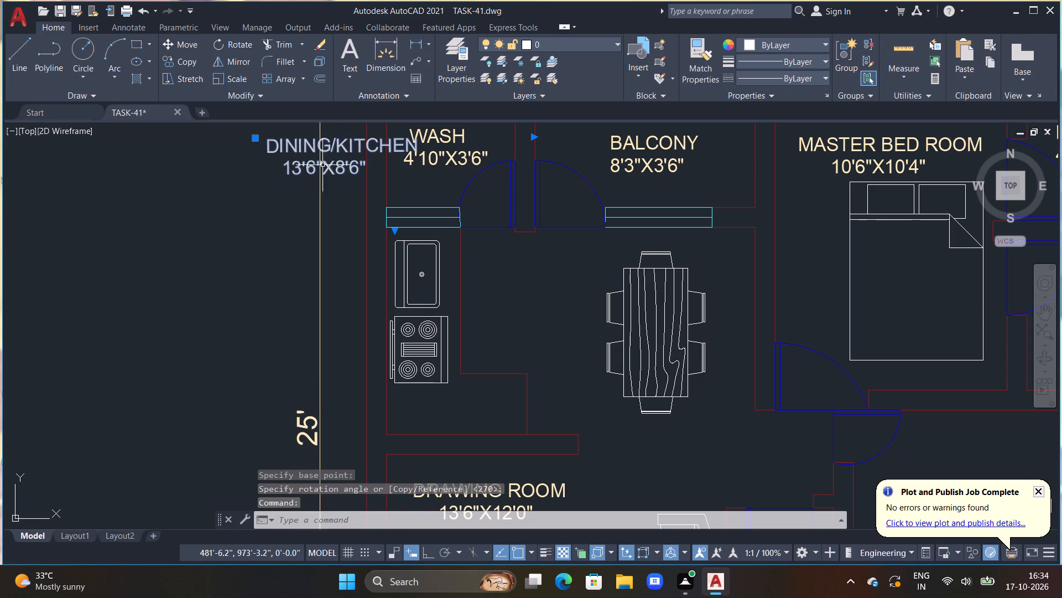
{"action": "type", "text": "M"}
{"action": "key", "text": "space"}
{"action": "left_click", "coordinate": [332, 179]}
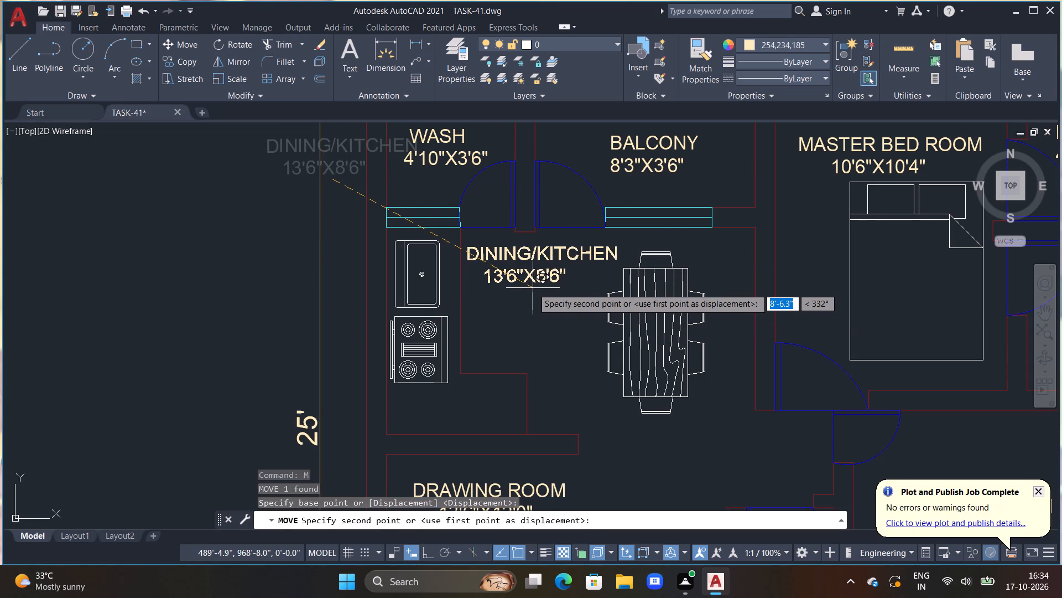
{"action": "left_click", "coordinate": [531, 287]}
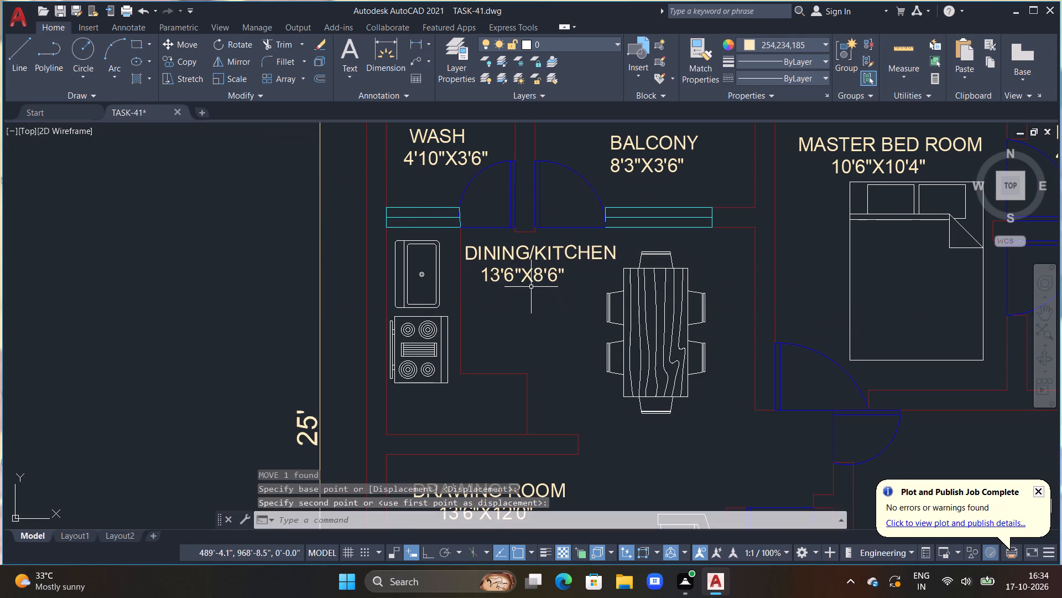
{"action": "key", "text": "Escape"}
{"action": "middle_click_drag", "start_coordinate": [623, 422], "coordinate": [628, 356]}
{"action": "key", "text": "Escape"}
{"action": "key", "text": "Escape"}
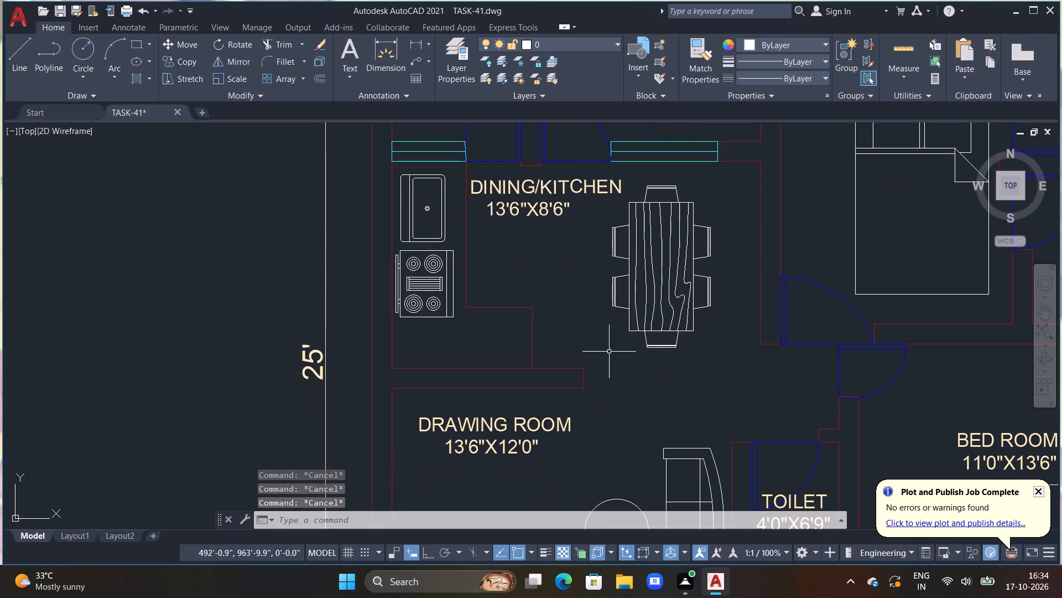
{"action": "key", "text": "Escape"}
{"action": "key", "text": "Escape"}
With object color 153,27,30, draw a rectangle about 1'-7.5" by 1'-10.8" between the kitchen counter's end and the dining table.
{"action": "middle_click_drag", "start_coordinate": [604, 349], "coordinate": [622, 389]}
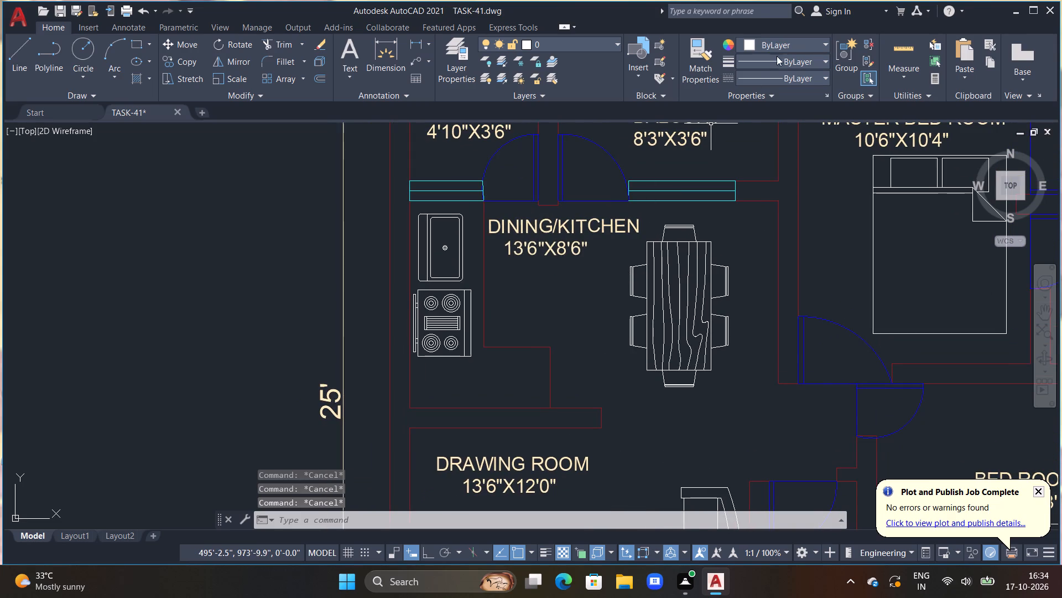
{"action": "left_click", "coordinate": [825, 40]}
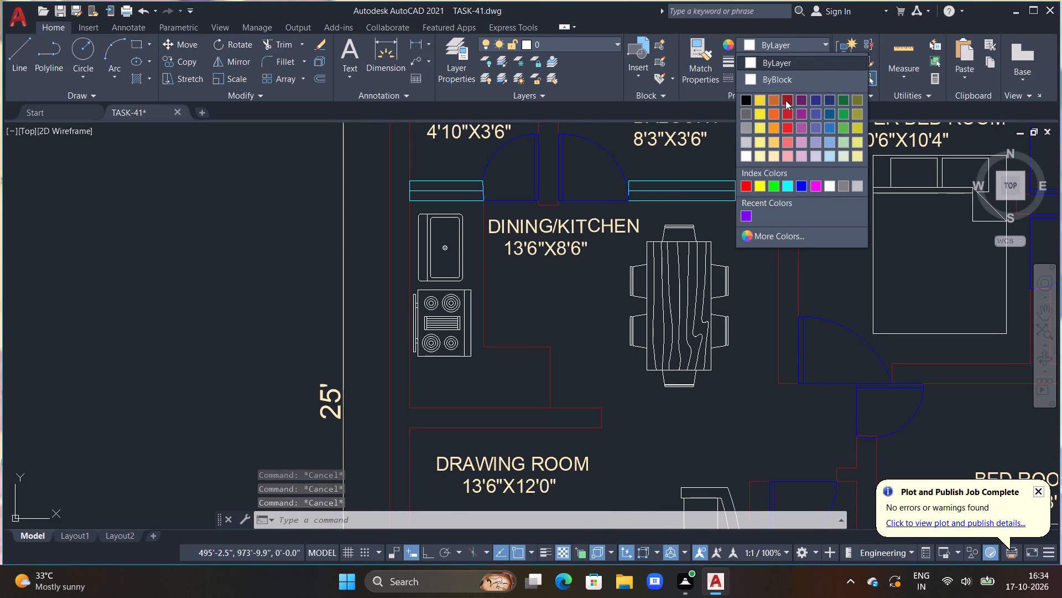
{"action": "left_click", "coordinate": [785, 100]}
{"action": "type", "text": "RE"}
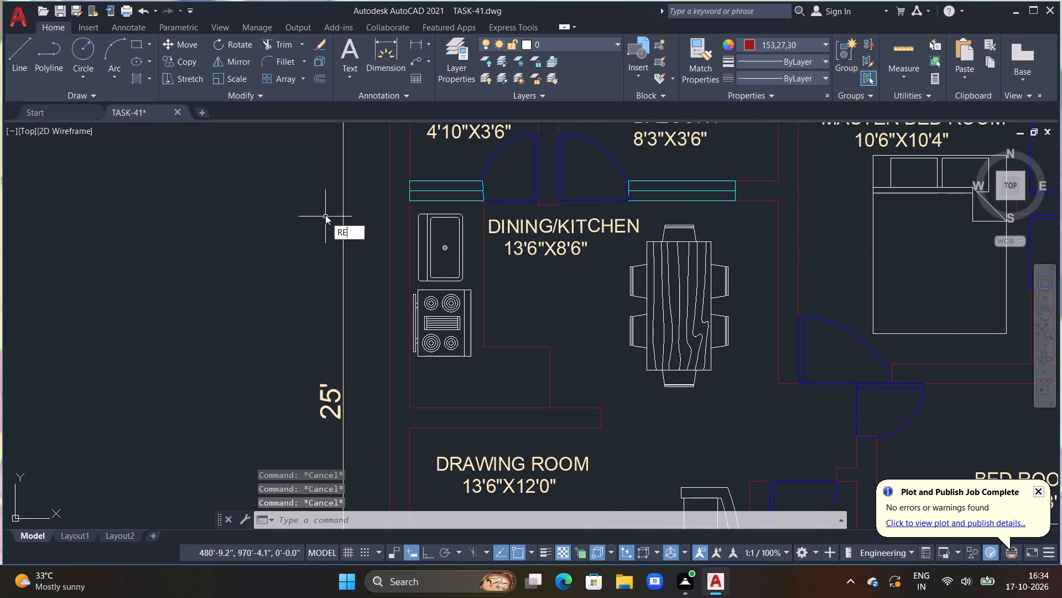
{"action": "key", "text": "c"}
{"action": "key", "text": "space"}
{"action": "left_click_drag", "start_coordinate": [558, 350], "coordinate": [565, 361]}
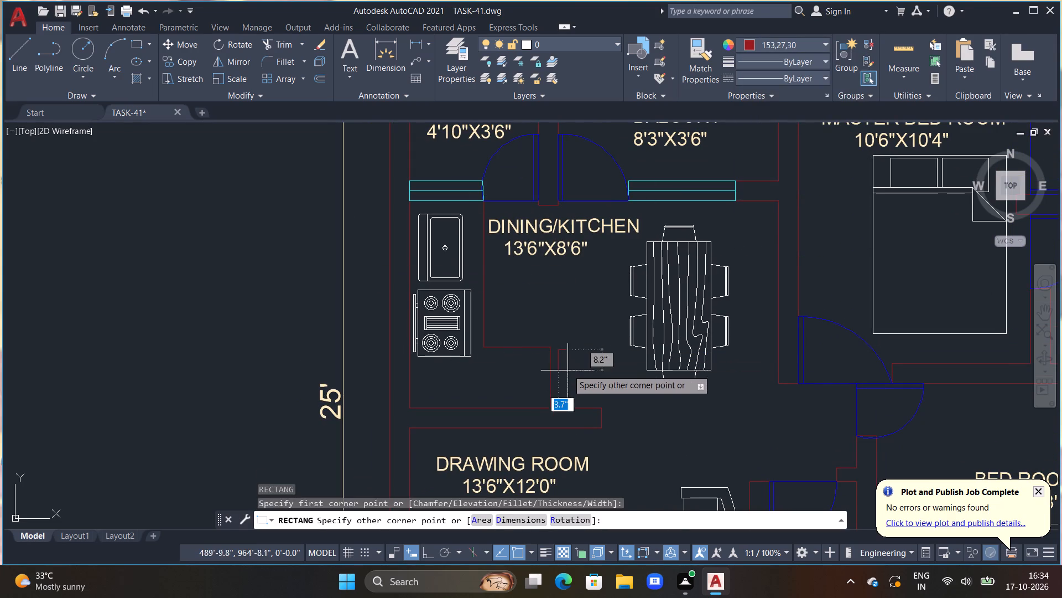
{"action": "left_click", "coordinate": [599, 401]}
{"action": "key", "text": "Escape"}
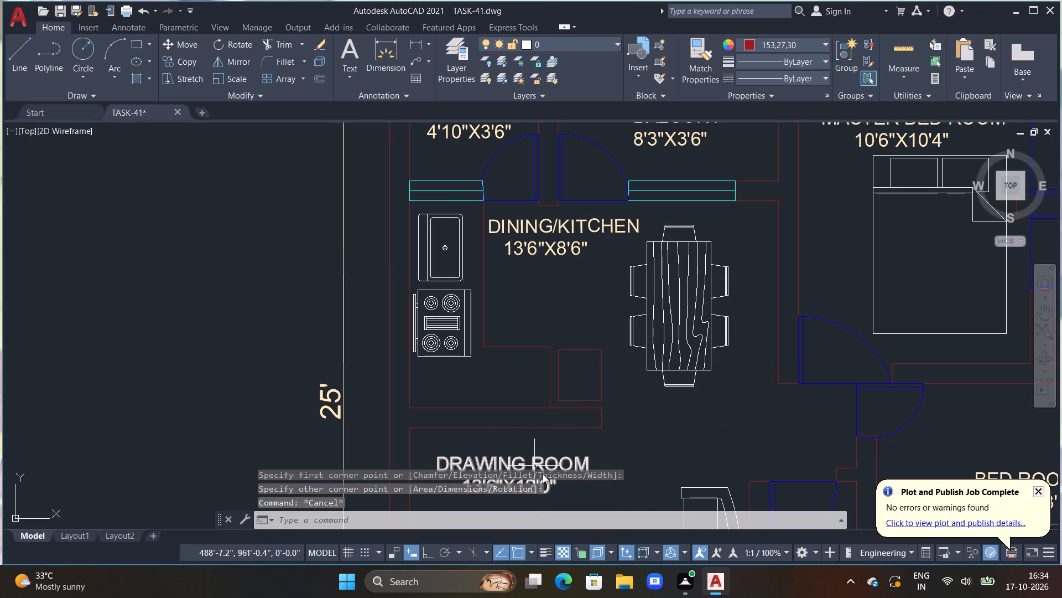
Review the overall floor plan, including the relocated kitchen label and the new rectangle beside the counter.
{"action": "scroll", "coordinate": [543, 468], "scroll_direction": "down", "scroll_amount": 1}
{"action": "middle_click_drag", "start_coordinate": [680, 399], "coordinate": [639, 362]}
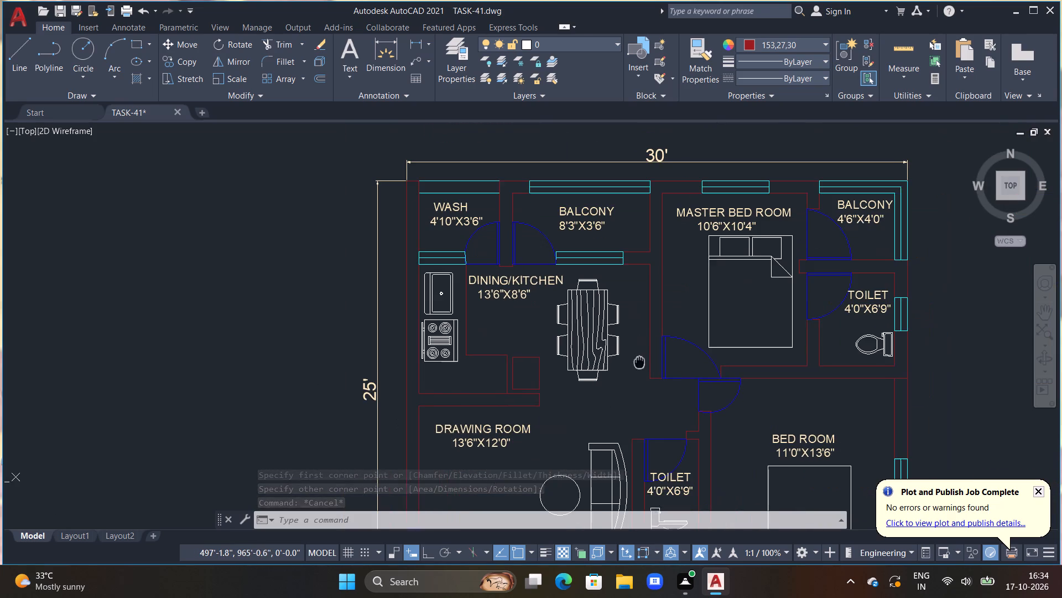
{"action": "middle_click_drag", "start_coordinate": [639, 362], "coordinate": [638, 360]}
{"action": "middle_click_drag", "start_coordinate": [499, 419], "coordinate": [499, 374]}
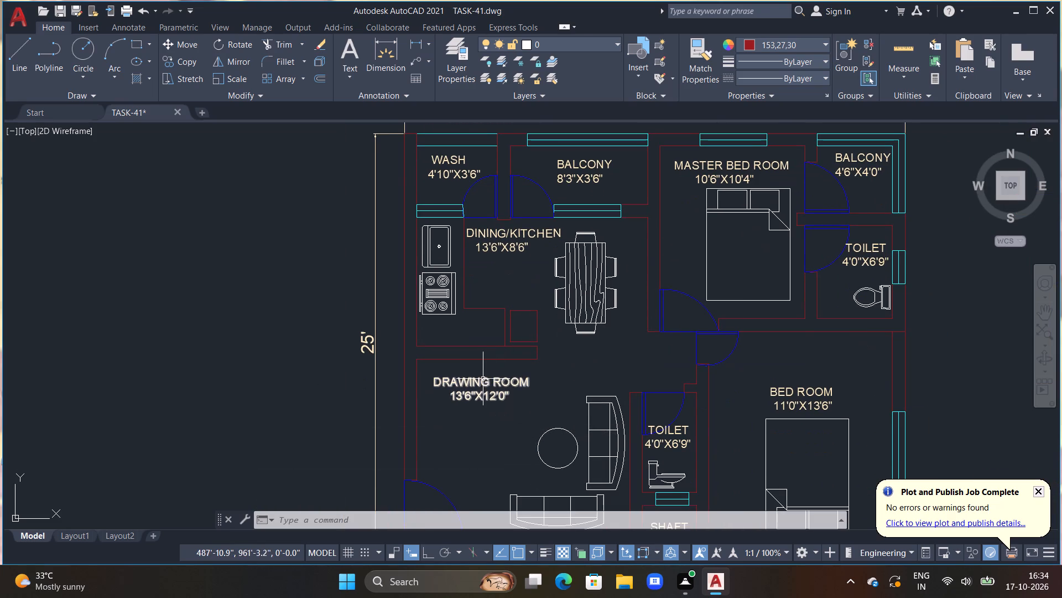
{"action": "scroll", "coordinate": [478, 382], "scroll_direction": "up", "scroll_amount": 1}
{"action": "scroll", "coordinate": [478, 382], "scroll_direction": "down", "scroll_amount": 2}
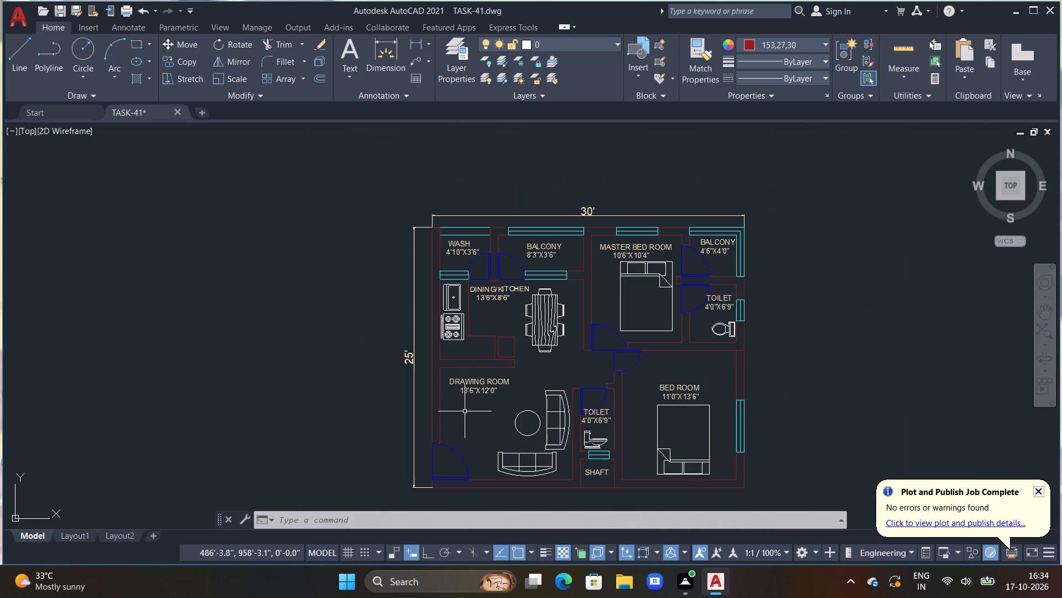
{"action": "key", "text": "Escape"}
{"action": "key", "text": "Escape"}
{"action": "key", "text": "Escape"}
{"action": "middle_click_drag", "start_coordinate": [504, 410], "coordinate": [490, 383]}
{"action": "key", "text": "Escape"}
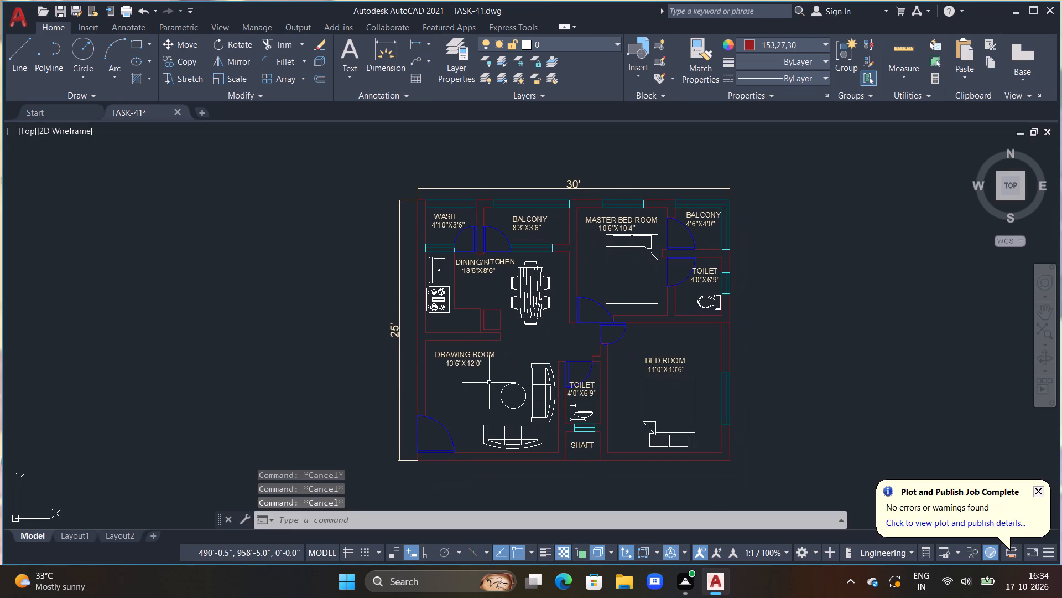
{"action": "key", "text": "Escape"}
{"action": "key", "text": "Escape"}
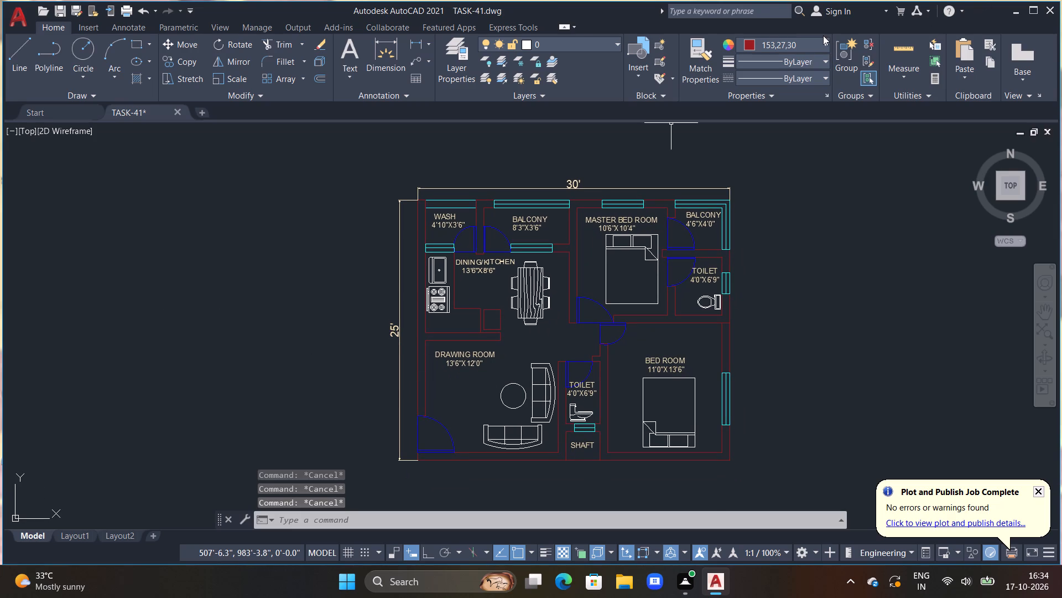
Set the current object color to pale yellow 248,246,176.
{"action": "left_click", "coordinate": [825, 41]}
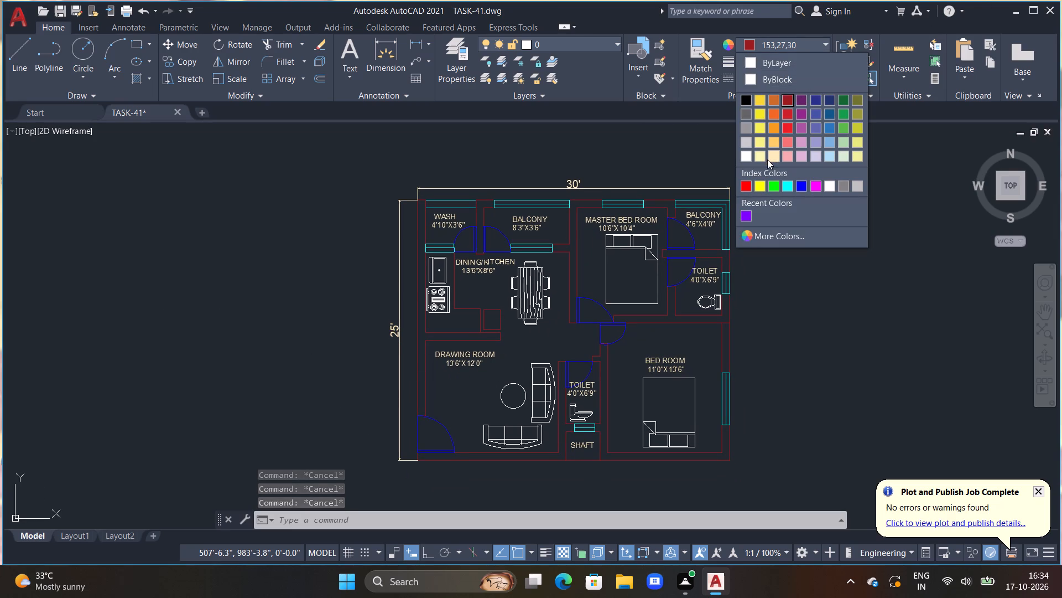
{"action": "left_click", "coordinate": [759, 151]}
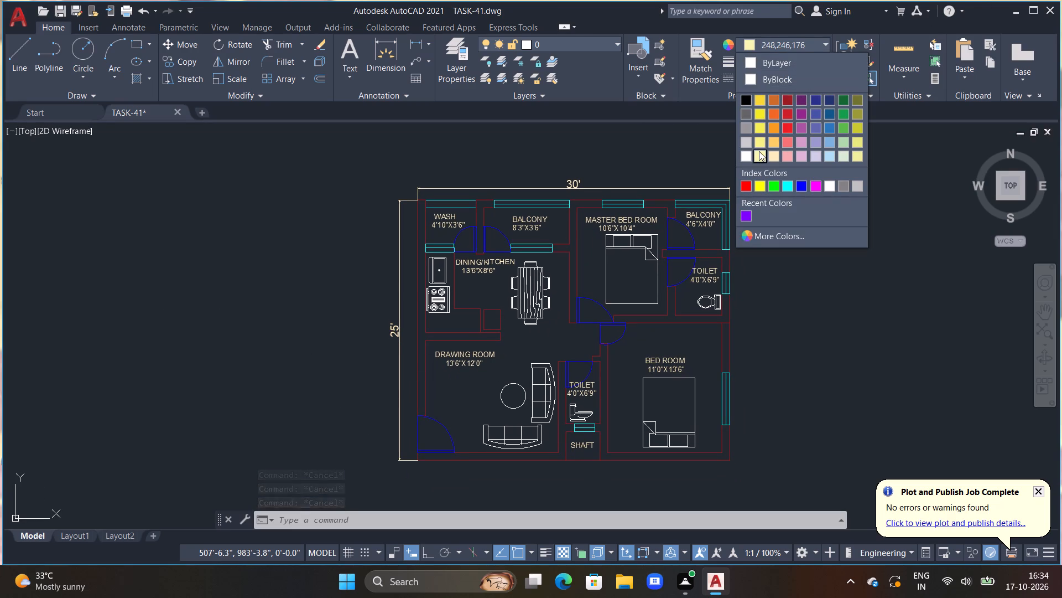
{"action": "key", "text": "Escape"}
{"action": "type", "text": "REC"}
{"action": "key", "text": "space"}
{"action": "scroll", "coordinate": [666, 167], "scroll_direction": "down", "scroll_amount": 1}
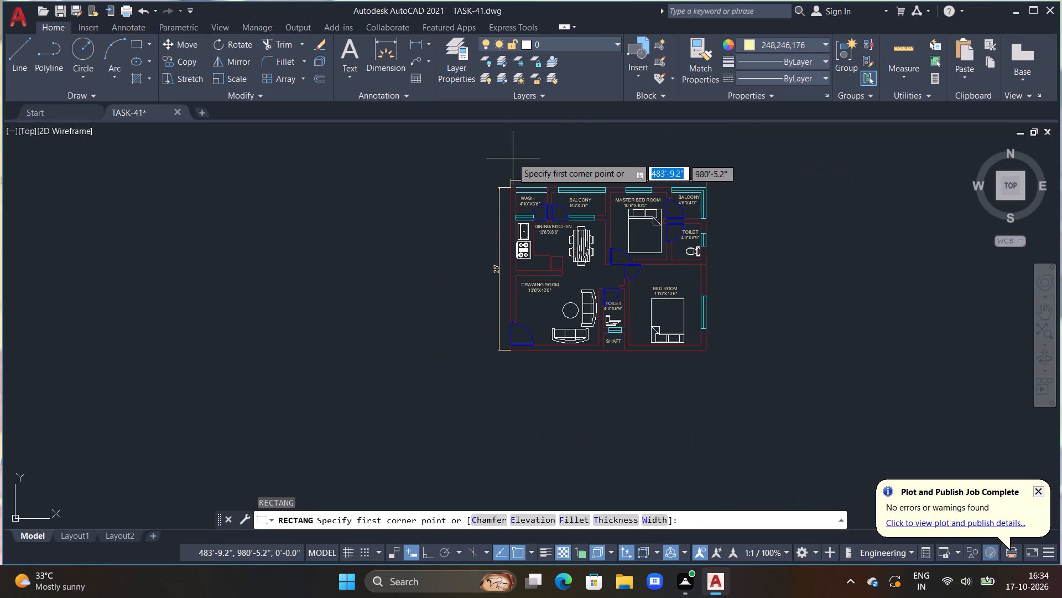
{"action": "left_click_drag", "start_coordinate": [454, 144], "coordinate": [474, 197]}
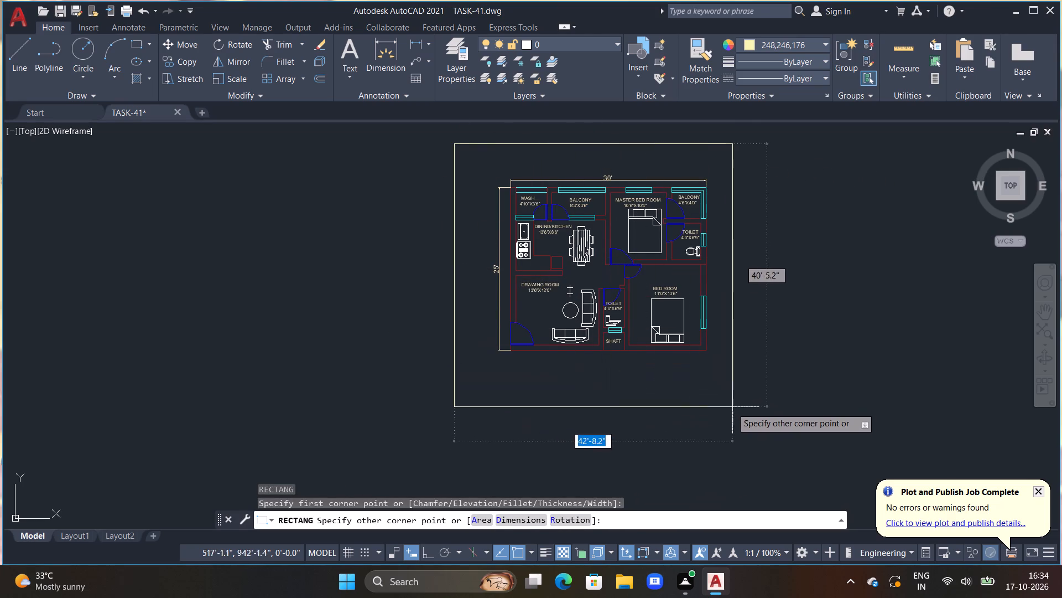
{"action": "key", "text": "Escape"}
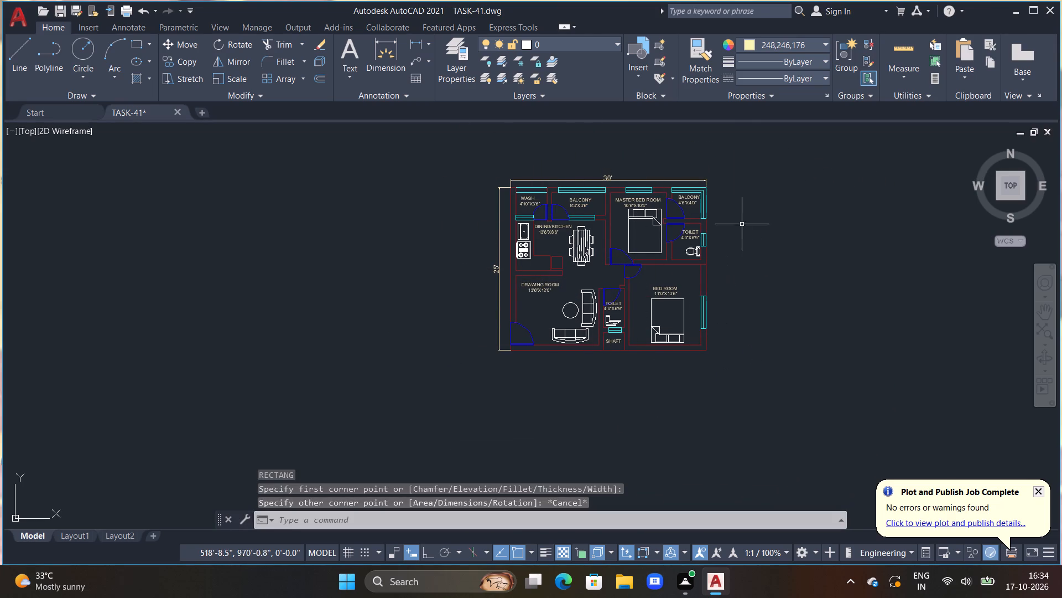
Draw a rectangular border about 41'-11" by 31'-9" around the whole floor plan and its overall dimensions.
{"action": "type", "text": "REC"}
{"action": "key", "text": "space"}
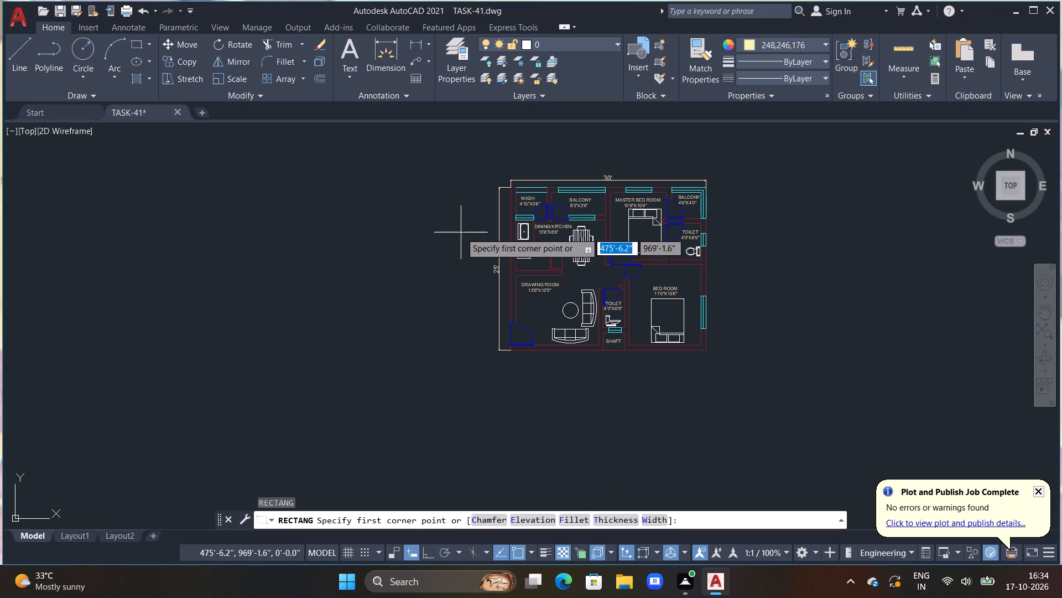
{"action": "left_click", "coordinate": [467, 159]}
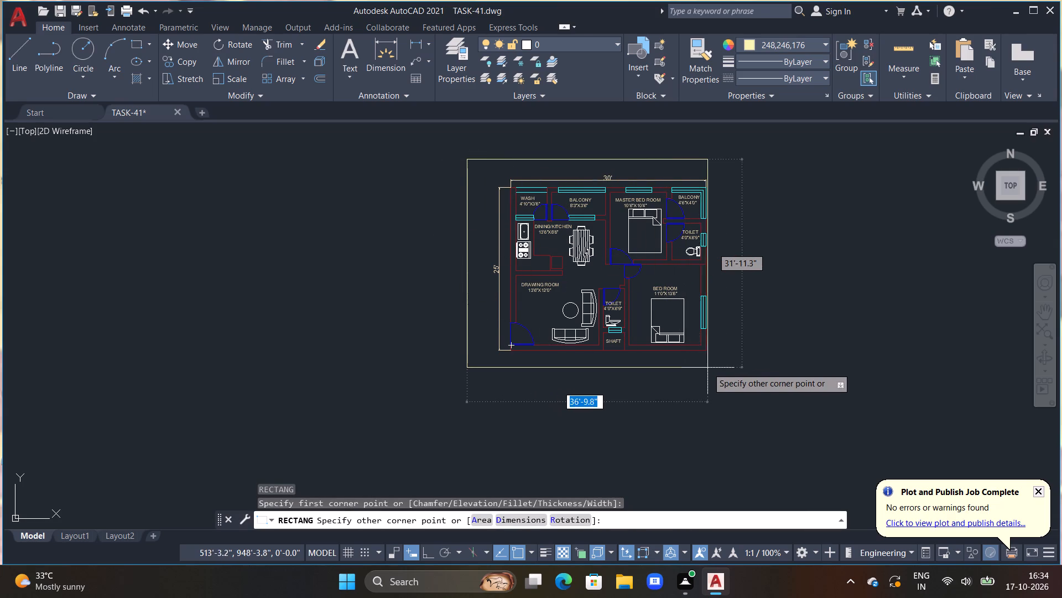
{"action": "left_click", "coordinate": [740, 367]}
{"action": "scroll", "coordinate": [732, 360], "scroll_direction": "down", "scroll_amount": 1}
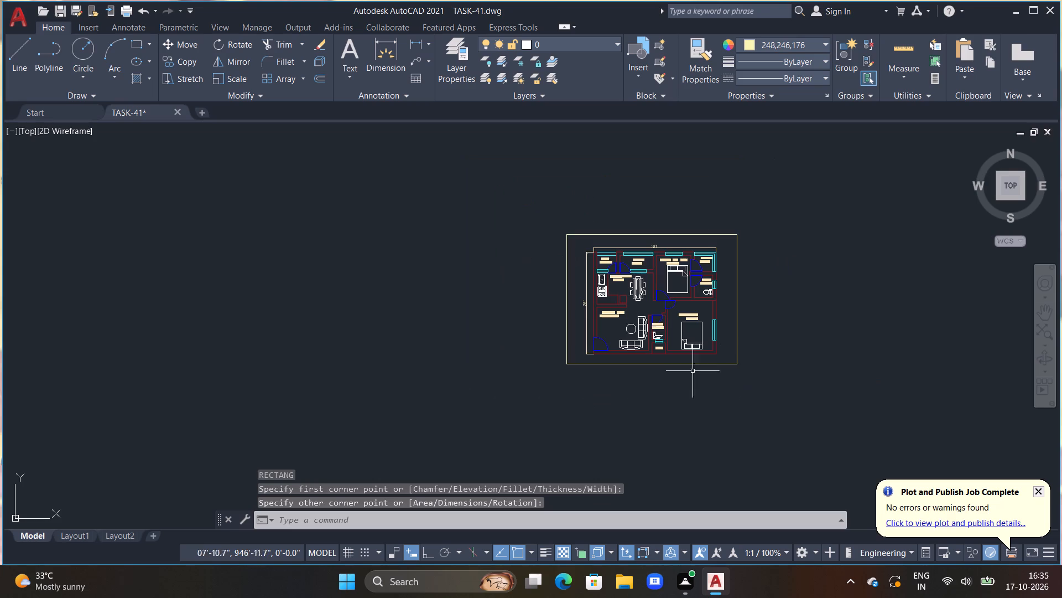
{"action": "key", "text": "Escape"}
{"action": "key", "text": "Escape"}
{"action": "key", "text": "Escape"}
{"action": "key", "text": "Escape"}
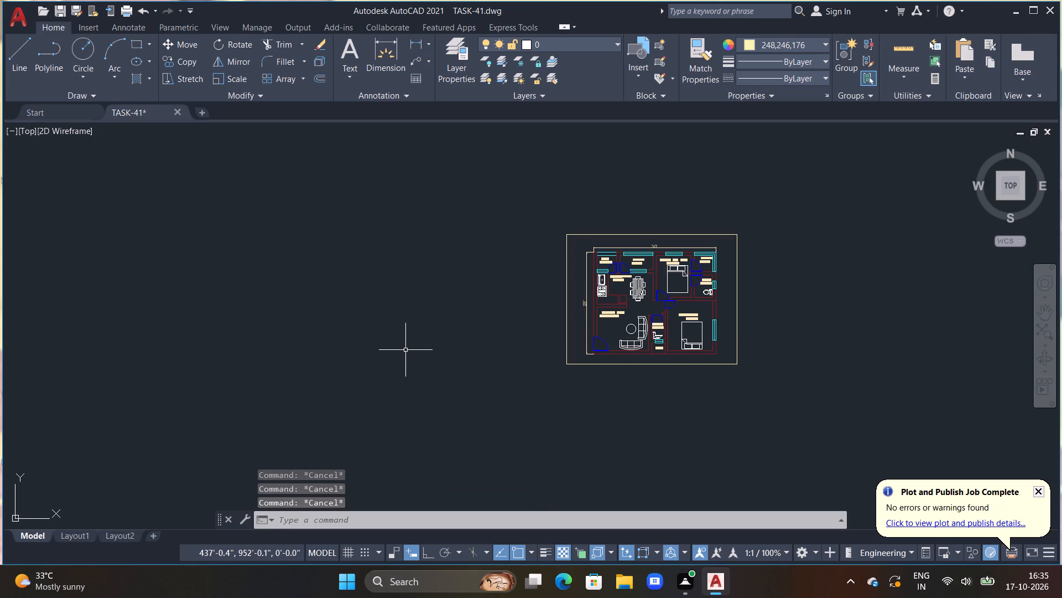
Save the TASK-41 drawing.
{"action": "key", "text": "ctrl+s"}
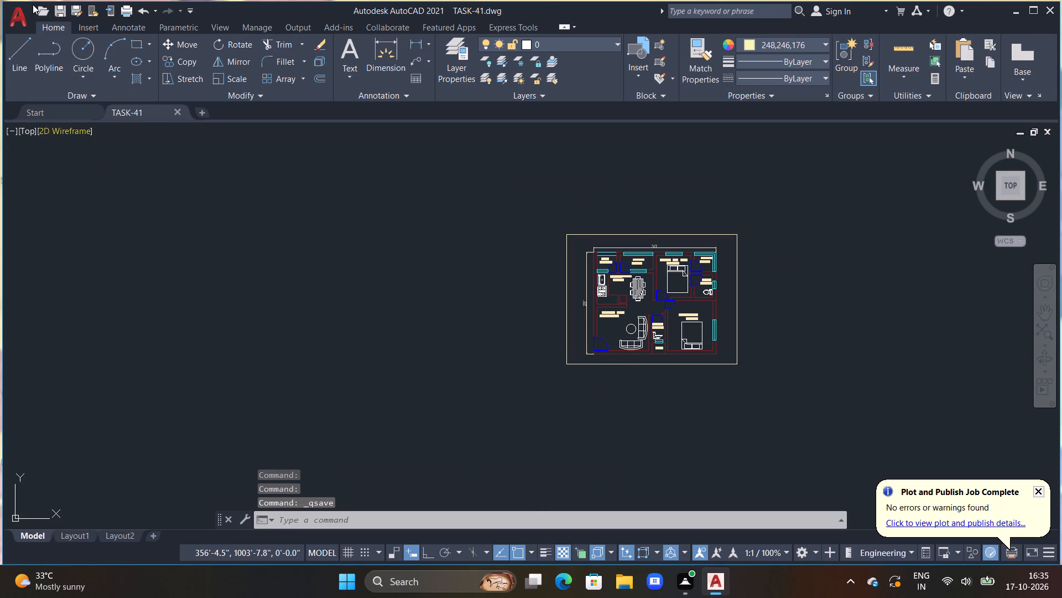
Save the drawing under the new name TASK-42 in the Documents folder.
{"action": "left_click", "coordinate": [28, 18]}
{"action": "left_click", "coordinate": [79, 179]}
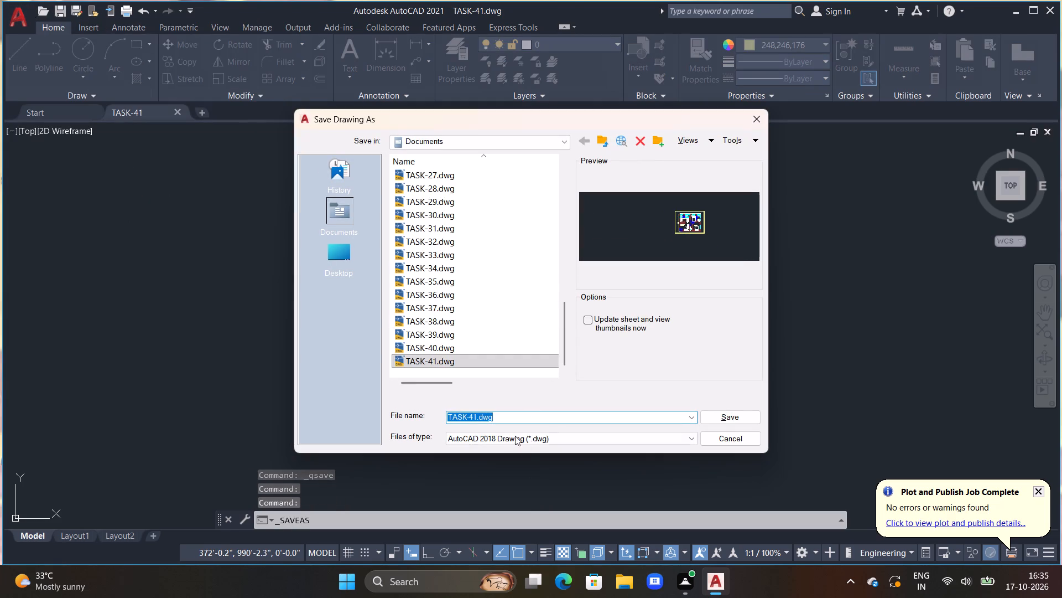
{"action": "left_click", "coordinate": [503, 416]}
{"action": "key", "text": "BackSpace"}
{"action": "key", "text": "BackSpace"}
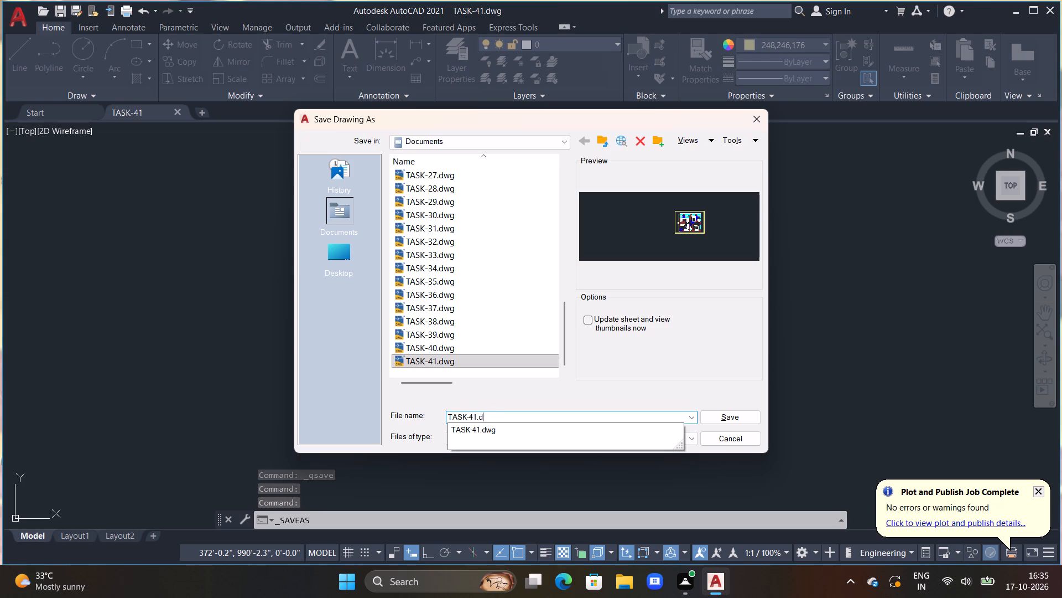
{"action": "key", "text": "BackSpace"}
{"action": "key", "text": "BackSpace"}
{"action": "key", "text": "BackSpace"}
{"action": "key", "text": "2"}
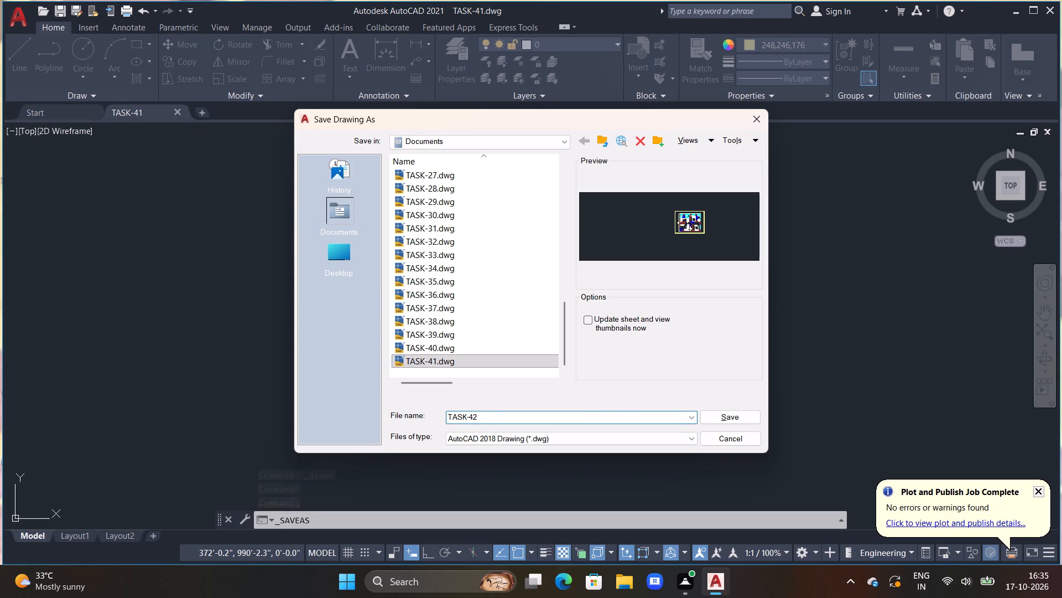
{"action": "left_click", "coordinate": [729, 419]}
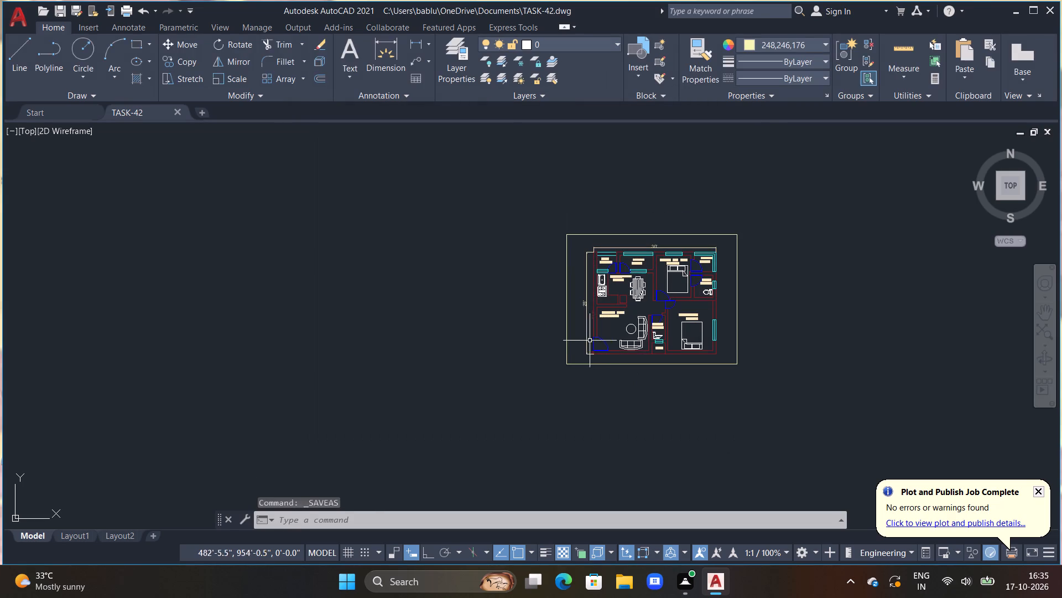
Start a plot of the drawing with the AutoCAD PDF (High Quality Print).pc3 plotter and inches as the scale unit.
{"action": "left_click", "coordinate": [22, 19]}
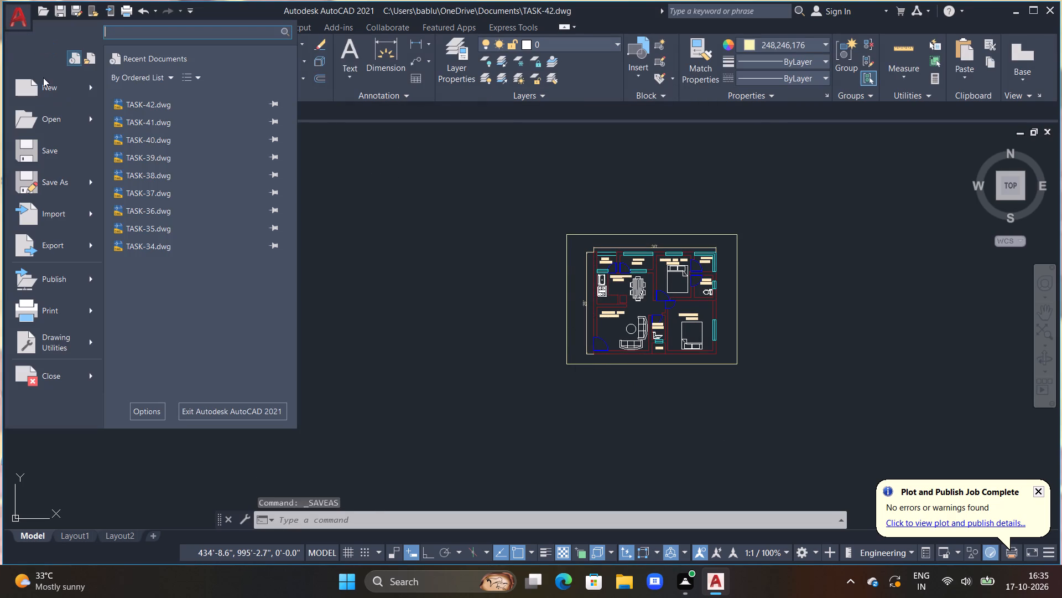
{"action": "left_click", "coordinate": [91, 307]}
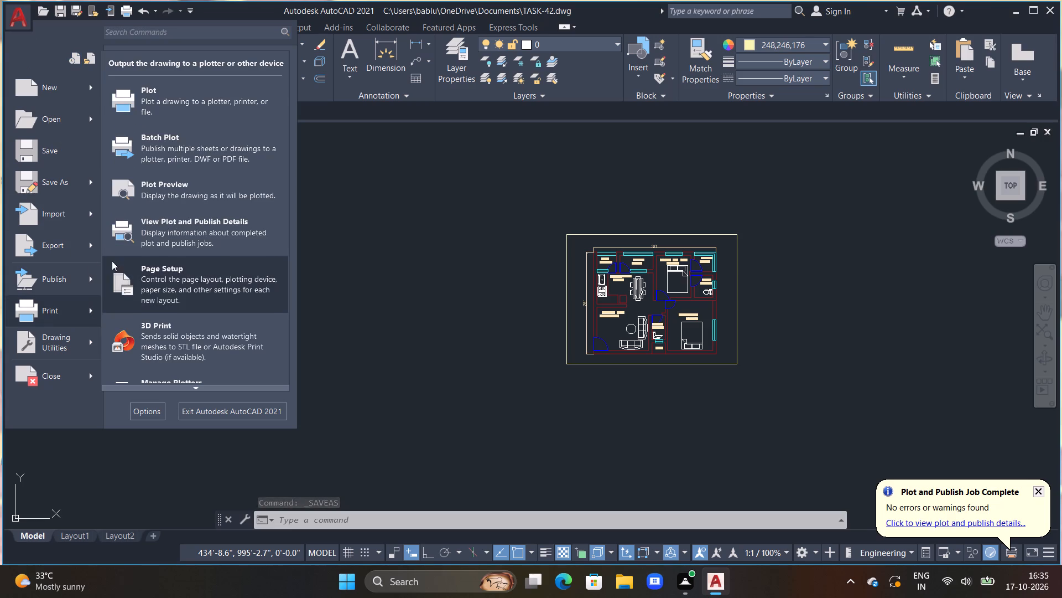
{"action": "left_click", "coordinate": [33, 305]}
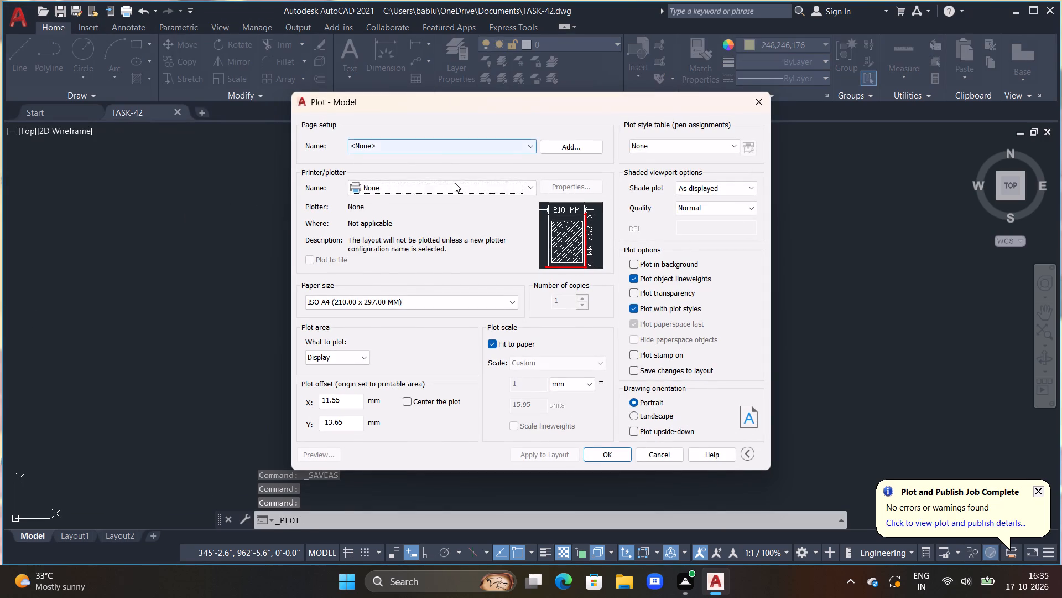
{"action": "left_click", "coordinate": [456, 184]}
{"action": "left_click", "coordinate": [411, 265]}
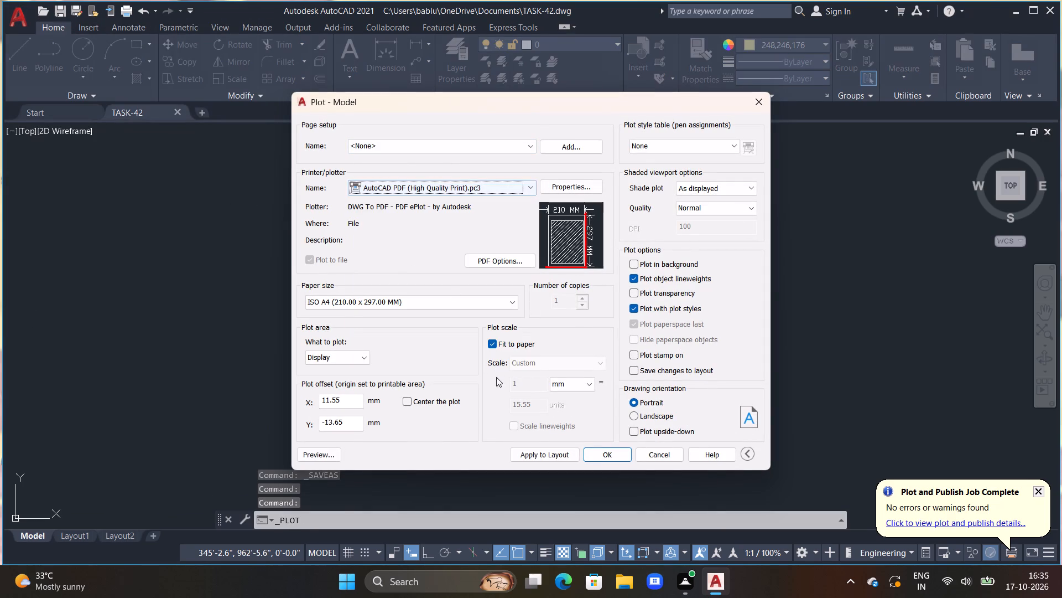
{"action": "left_click", "coordinate": [588, 389]}
{"action": "left_click", "coordinate": [586, 399]}
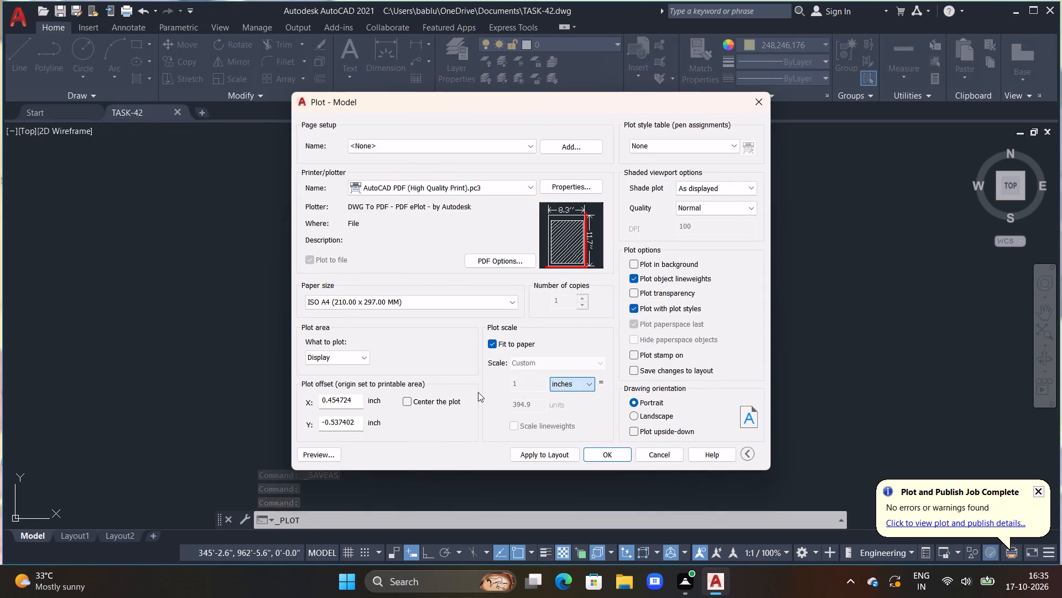
Set the plot area to a window enclosing the floor plan and its rectangular border with some margin.
{"action": "left_click", "coordinate": [353, 354]}
{"action": "left_click", "coordinate": [351, 394]}
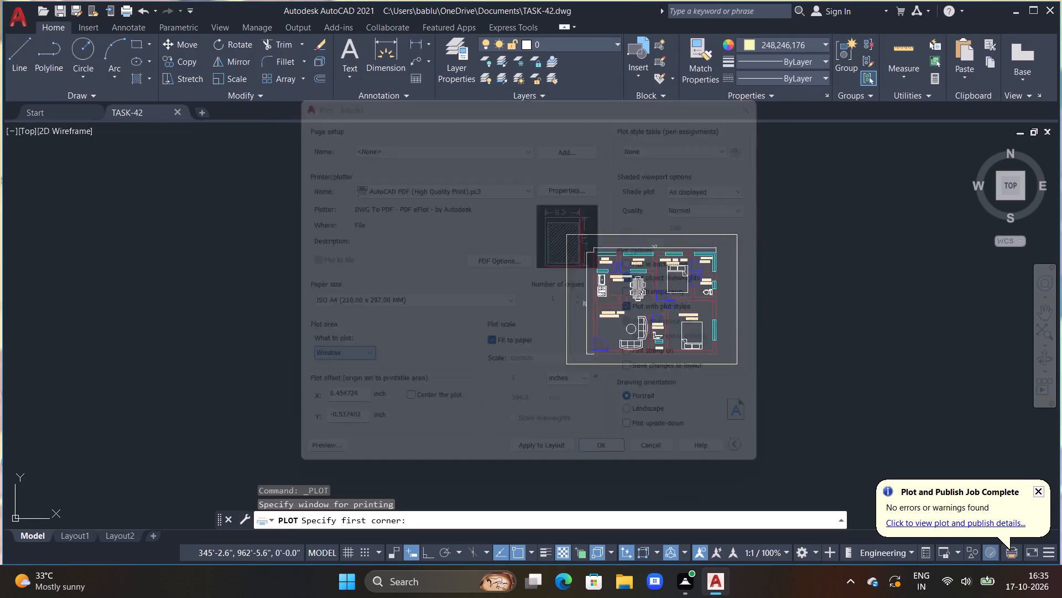
{"action": "scroll", "coordinate": [481, 367], "scroll_direction": "down", "scroll_amount": 1}
{"action": "left_click_drag", "start_coordinate": [496, 260], "coordinate": [511, 293]}
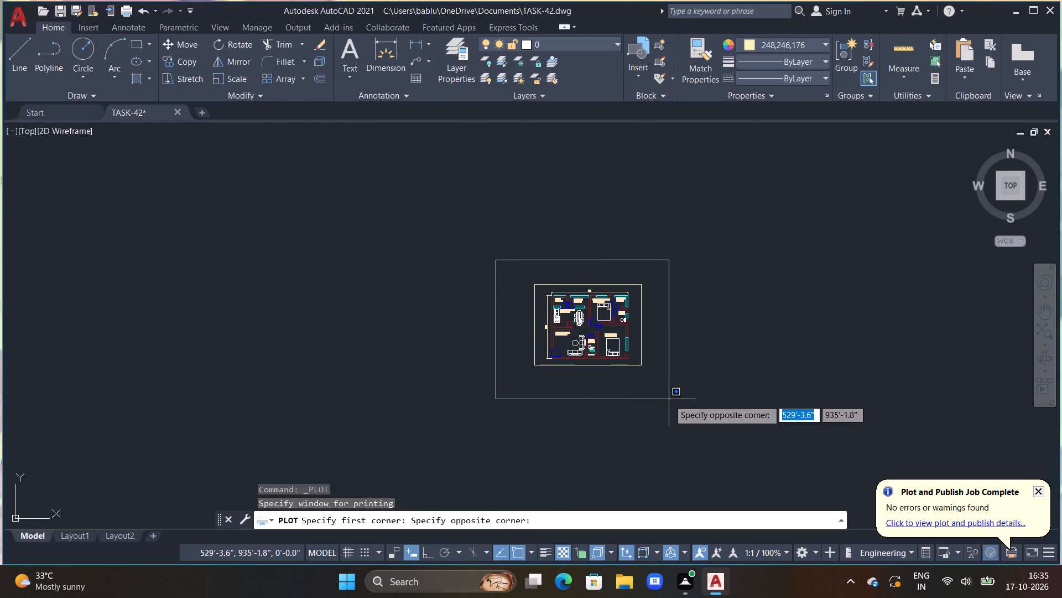
{"action": "left_click", "coordinate": [670, 399]}
Preview the plot and examine the rooms, labels, overall dimensions and border, then close the preview.
{"action": "left_click", "coordinate": [314, 457]}
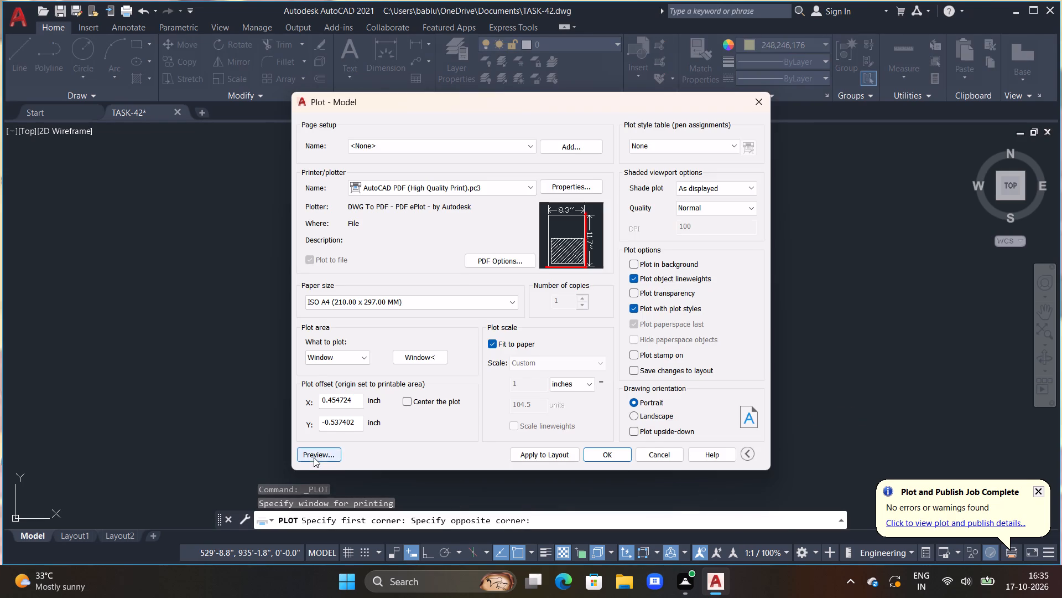
{"action": "scroll", "coordinate": [600, 421], "scroll_direction": "up", "scroll_amount": 2}
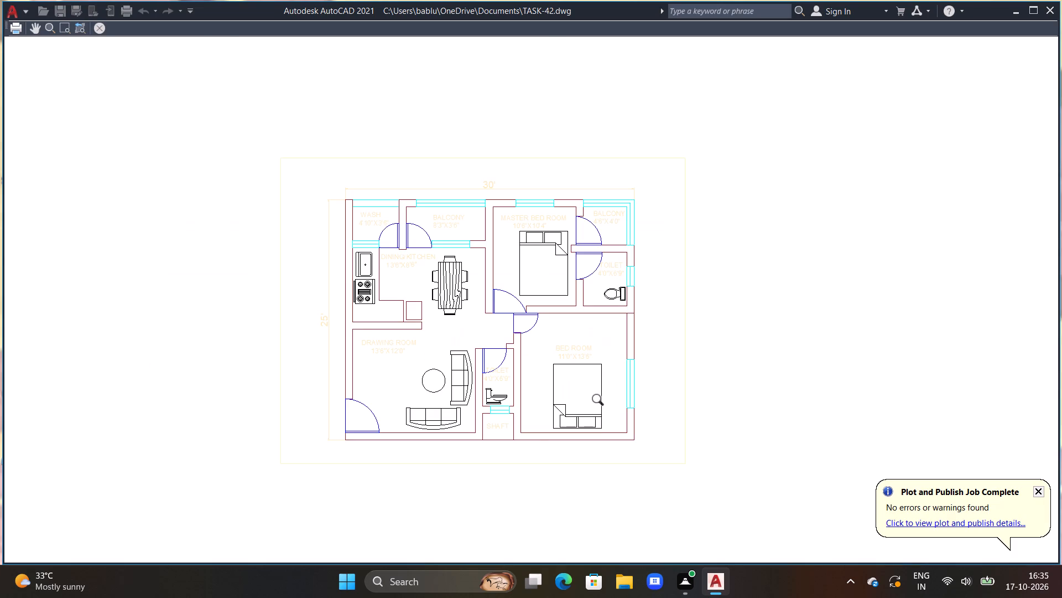
{"action": "scroll", "coordinate": [602, 399], "scroll_direction": "up", "scroll_amount": 2}
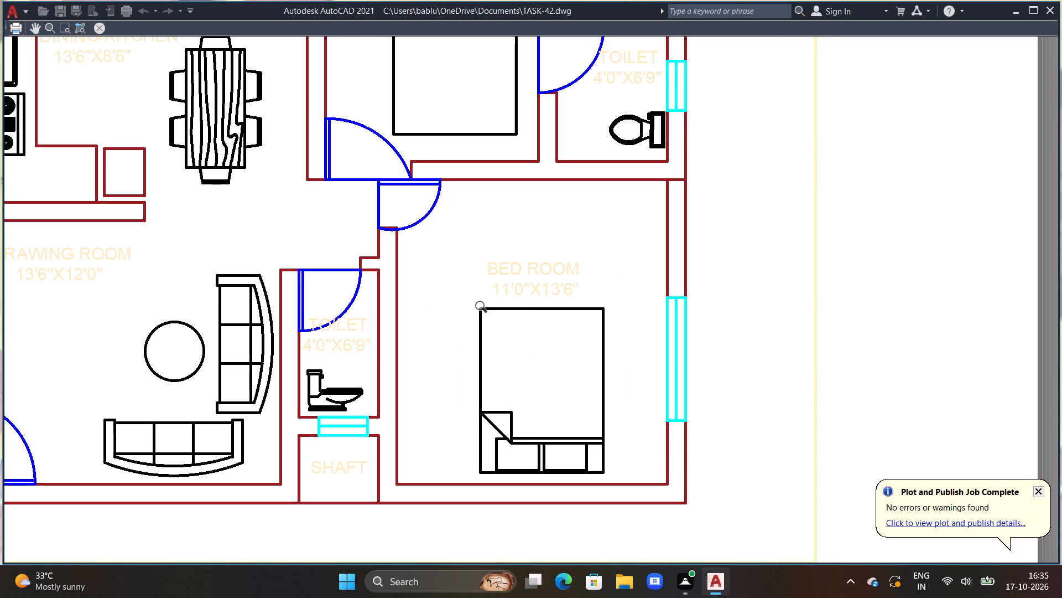
{"action": "scroll", "coordinate": [443, 306], "scroll_direction": "up", "scroll_amount": 1}
{"action": "scroll", "coordinate": [443, 303], "scroll_direction": "down", "scroll_amount": 4}
{"action": "middle_click_drag", "start_coordinate": [466, 311], "coordinate": [500, 331]}
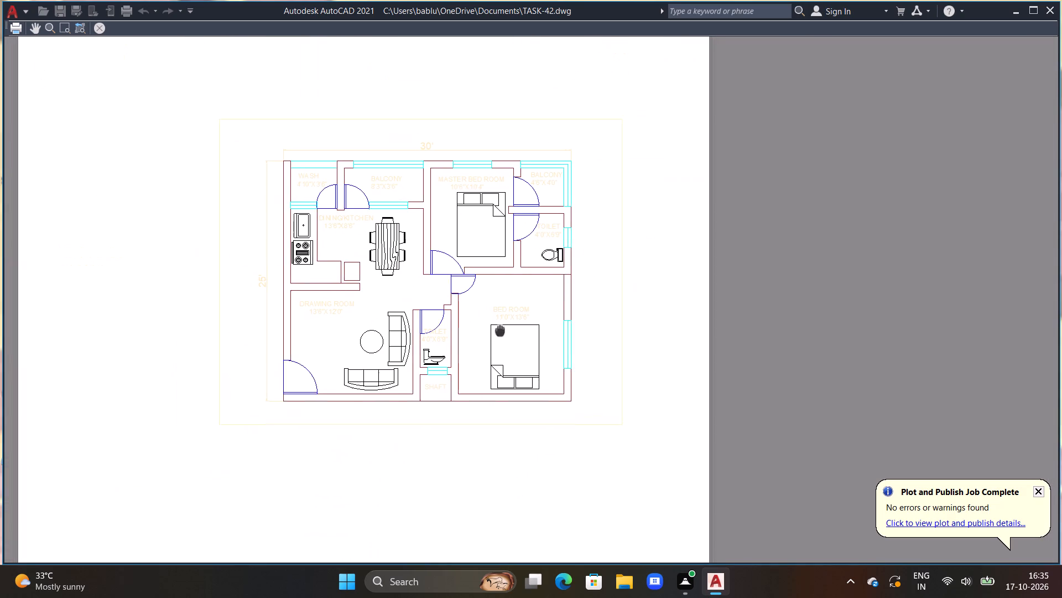
{"action": "middle_click_drag", "start_coordinate": [500, 331], "coordinate": [509, 335]}
{"action": "scroll", "coordinate": [493, 274], "scroll_direction": "up", "scroll_amount": 1}
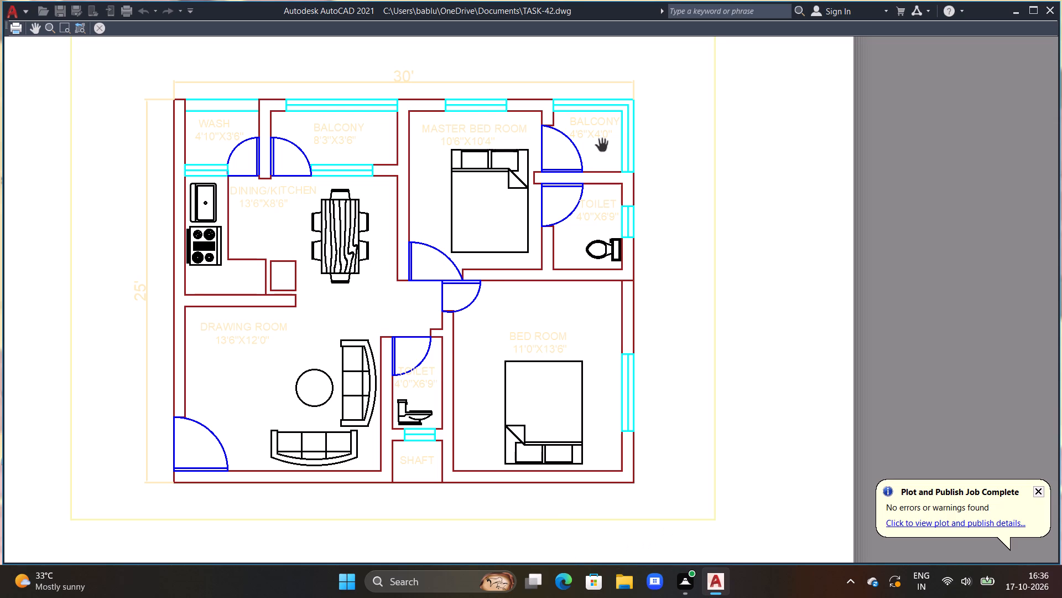
{"action": "left_click", "coordinate": [100, 24]}
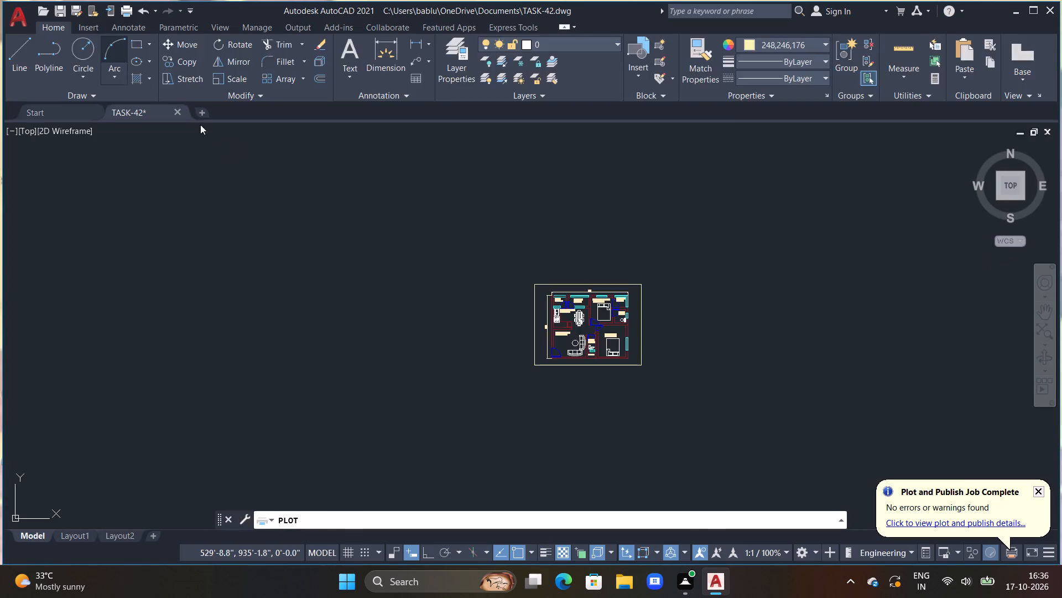
Plot the floor plan to TASK-42-Model.pdf in the Documents folder, check the resulting PDF and close it.
{"action": "left_click", "coordinate": [608, 462]}
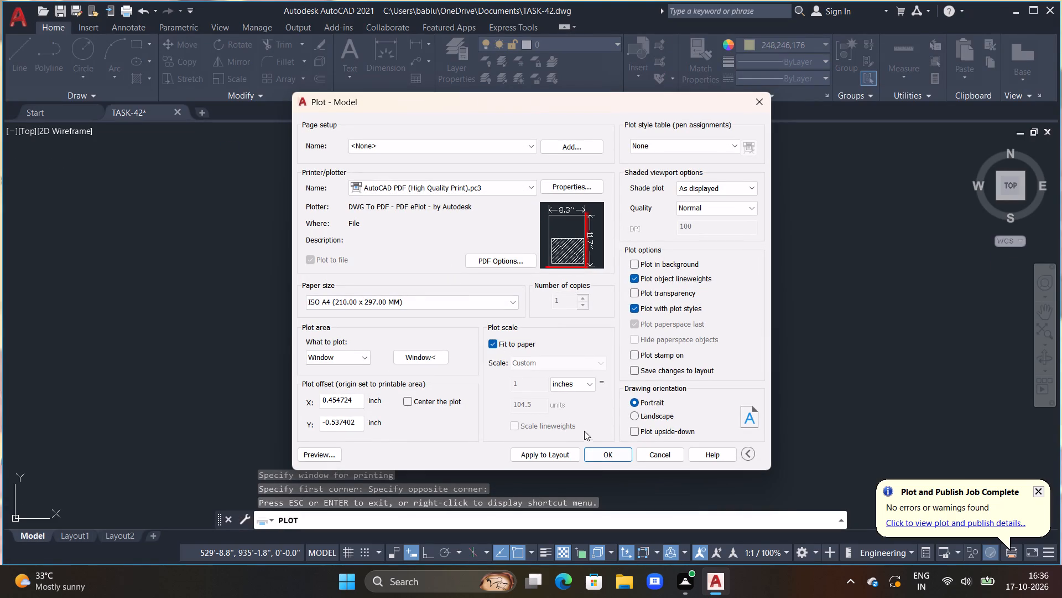
{"action": "left_click", "coordinate": [609, 454]}
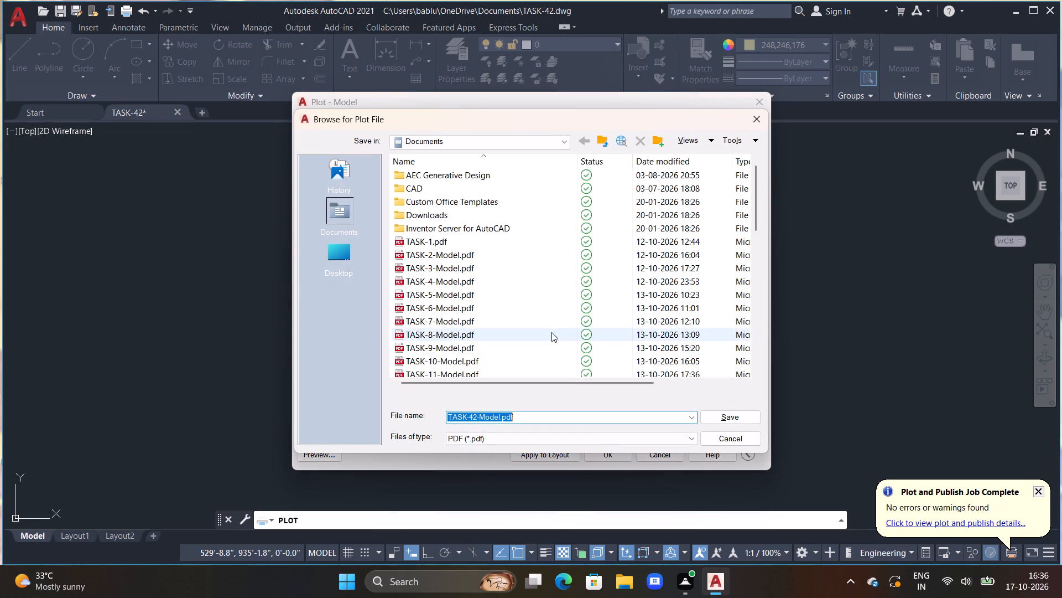
{"action": "left_click", "coordinate": [728, 423]}
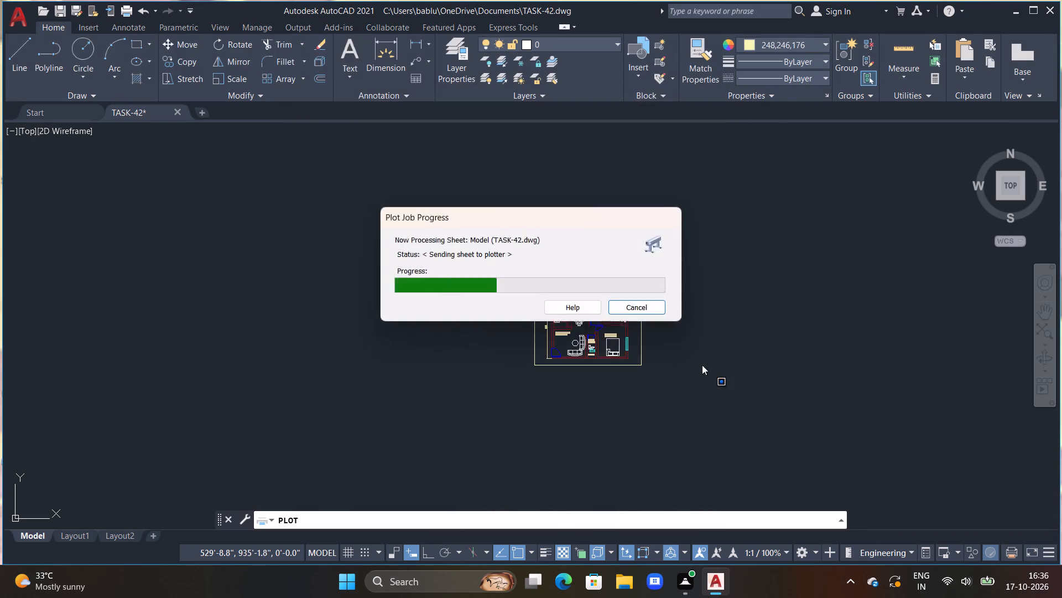
{"action": "scroll", "coordinate": [292, 316], "scroll_direction": "down", "scroll_amount": 4}
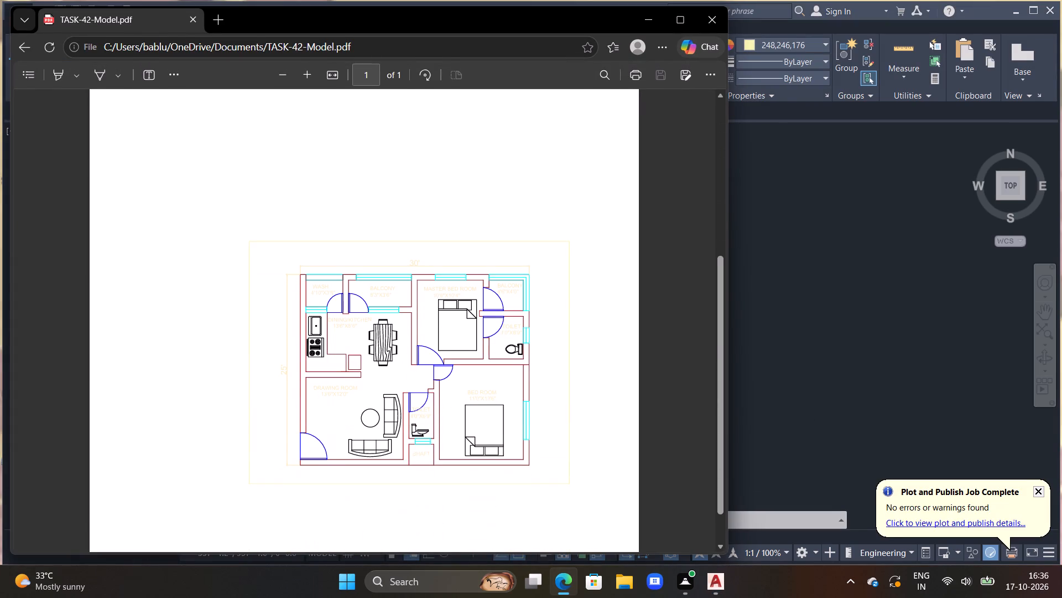
{"action": "left_click", "coordinate": [703, 18]}
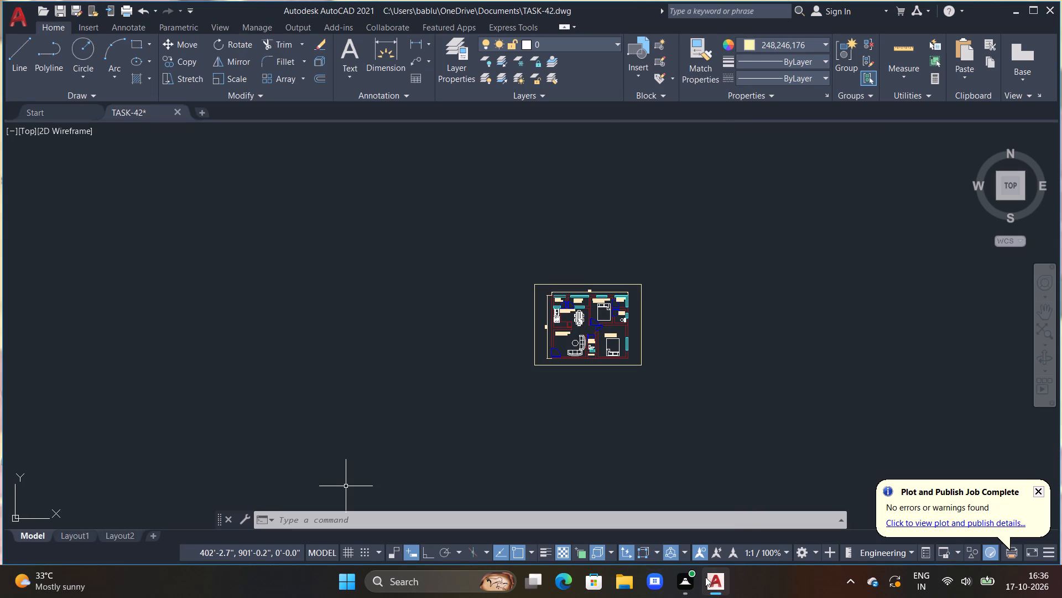
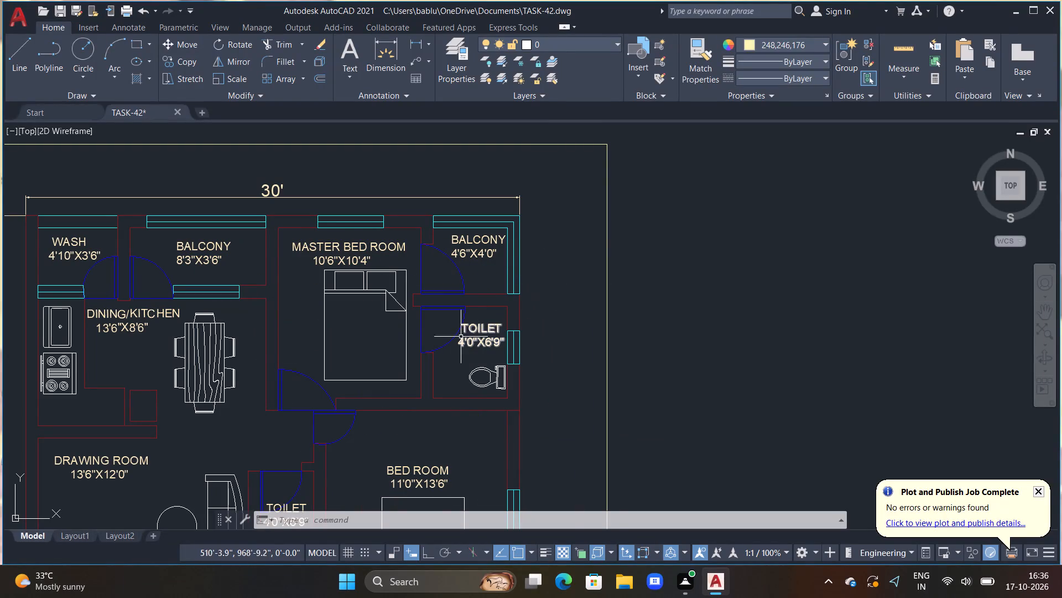
Change the colour of all the room name and size labels in the floor plan, including SHAFT, to 242,113,114.
{"action": "middle_click_drag", "start_coordinate": [398, 350], "coordinate": [480, 295]}
{"action": "scroll", "coordinate": [403, 342], "scroll_direction": "down", "scroll_amount": 1}
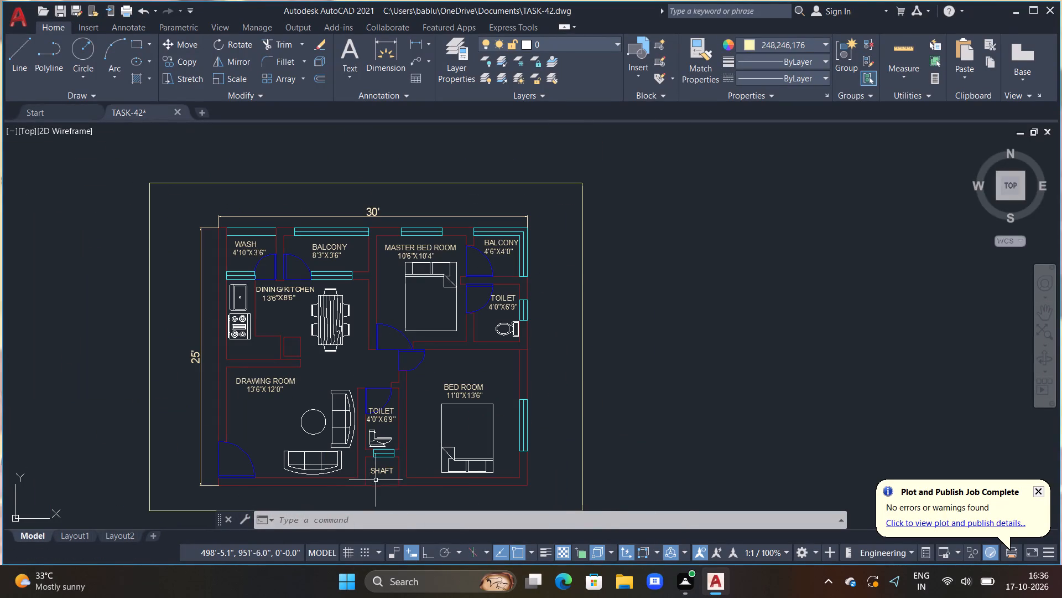
{"action": "left_click", "coordinate": [379, 470]}
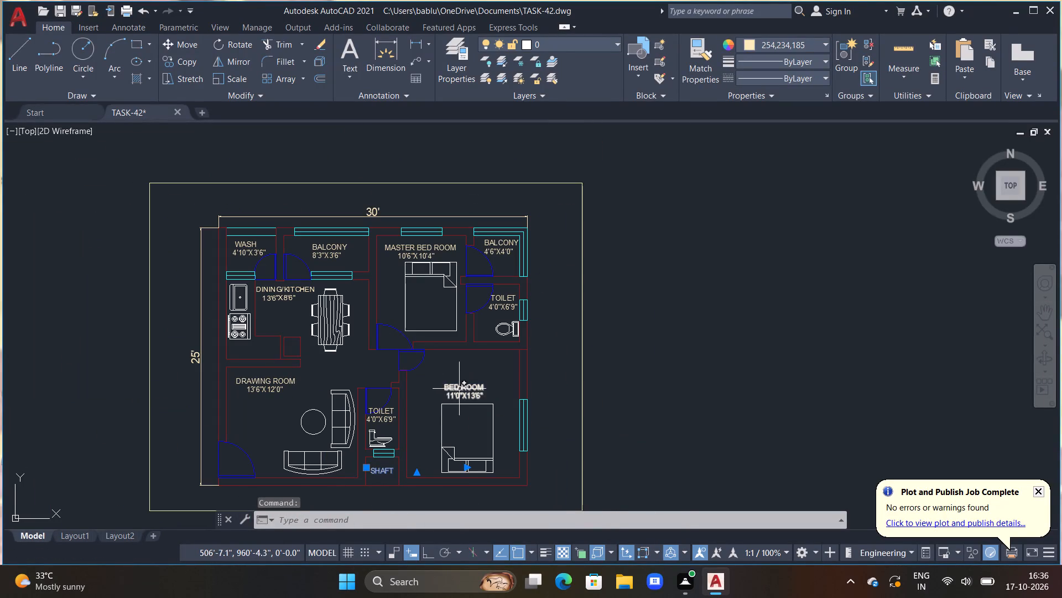
{"action": "left_click", "coordinate": [459, 385]}
{"action": "left_click", "coordinate": [388, 416]}
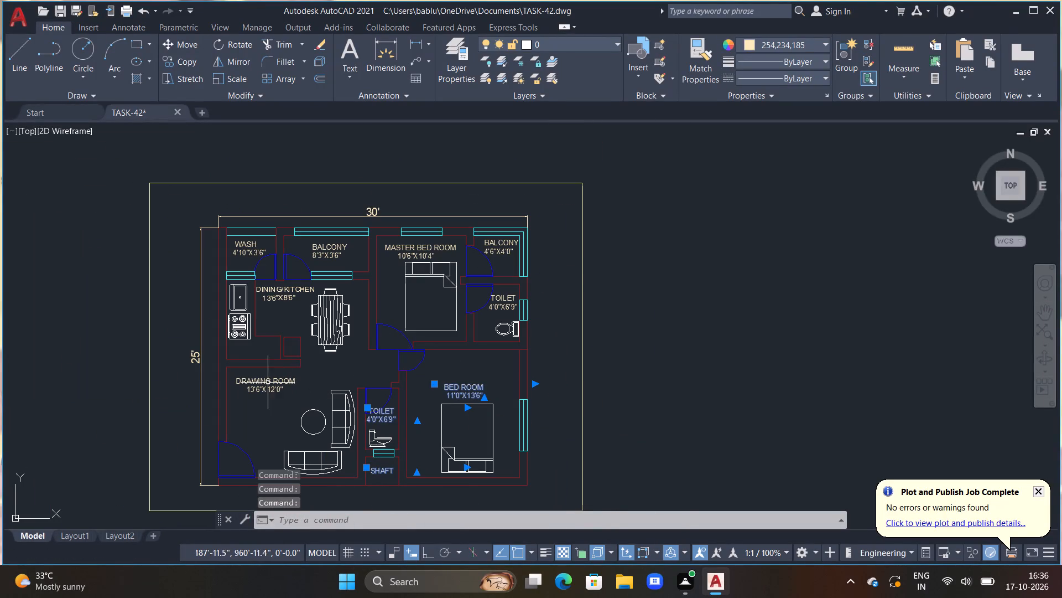
{"action": "left_click", "coordinate": [266, 380]}
{"action": "left_click", "coordinate": [274, 290]}
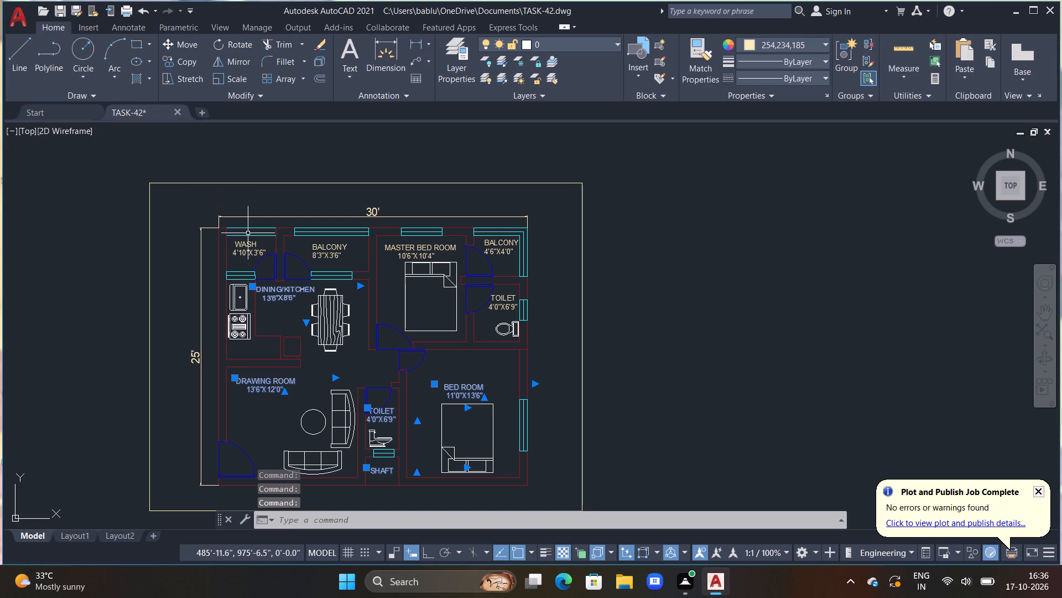
{"action": "left_click", "coordinate": [252, 244]}
{"action": "left_click", "coordinate": [317, 252]}
{"action": "left_click", "coordinate": [418, 254]}
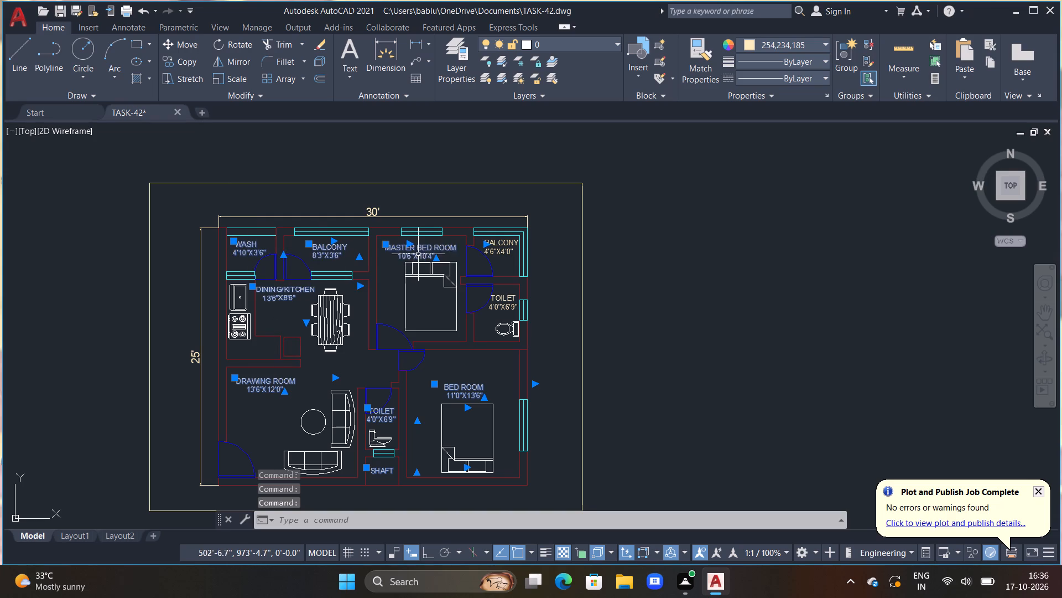
{"action": "left_click", "coordinate": [507, 238]}
{"action": "left_click", "coordinate": [500, 304]}
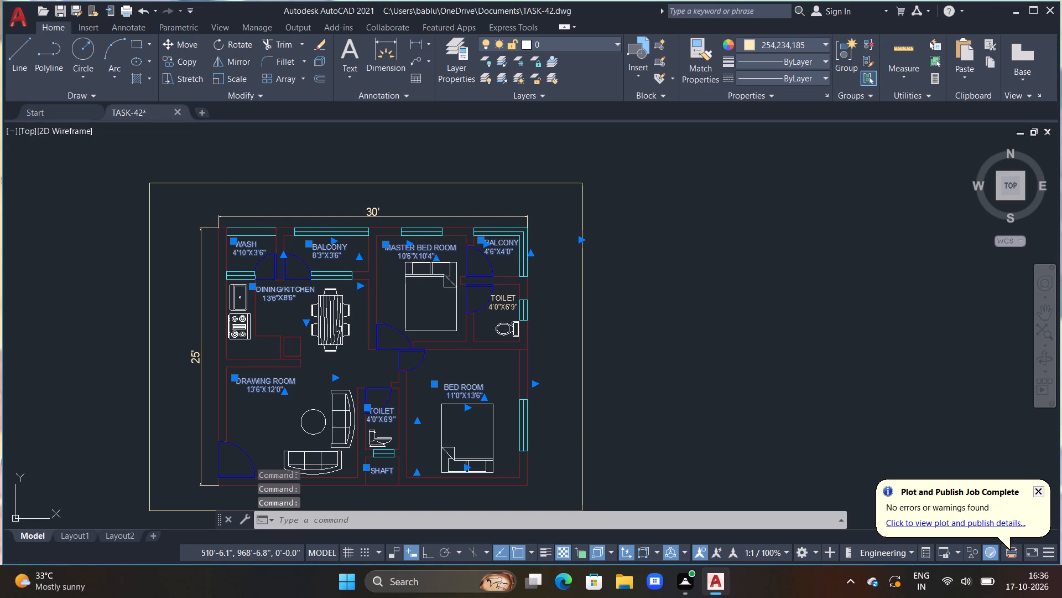
{"action": "left_click", "coordinate": [823, 43]}
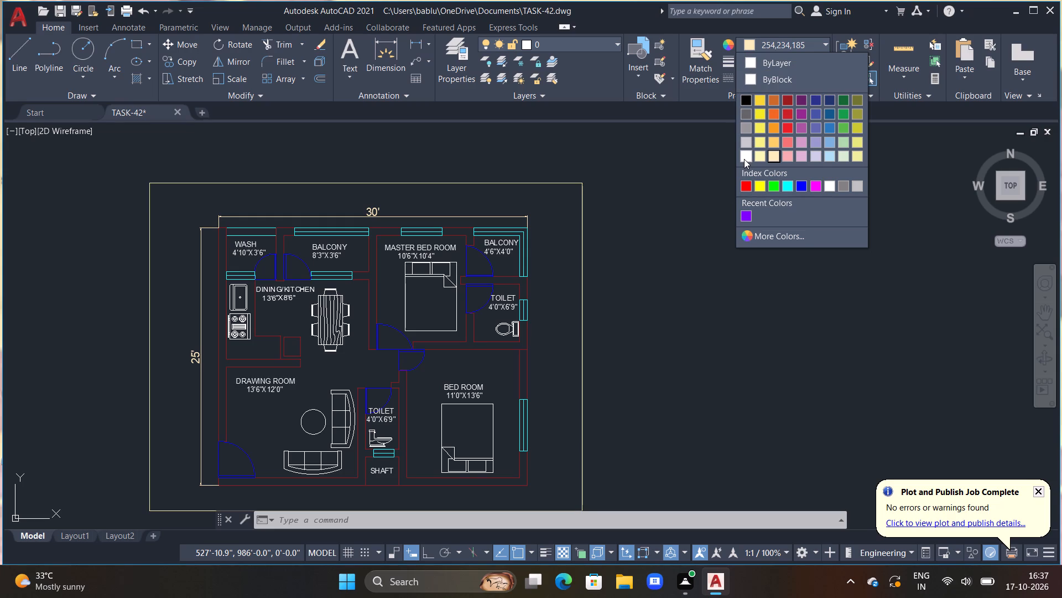
{"action": "left_click", "coordinate": [790, 143]}
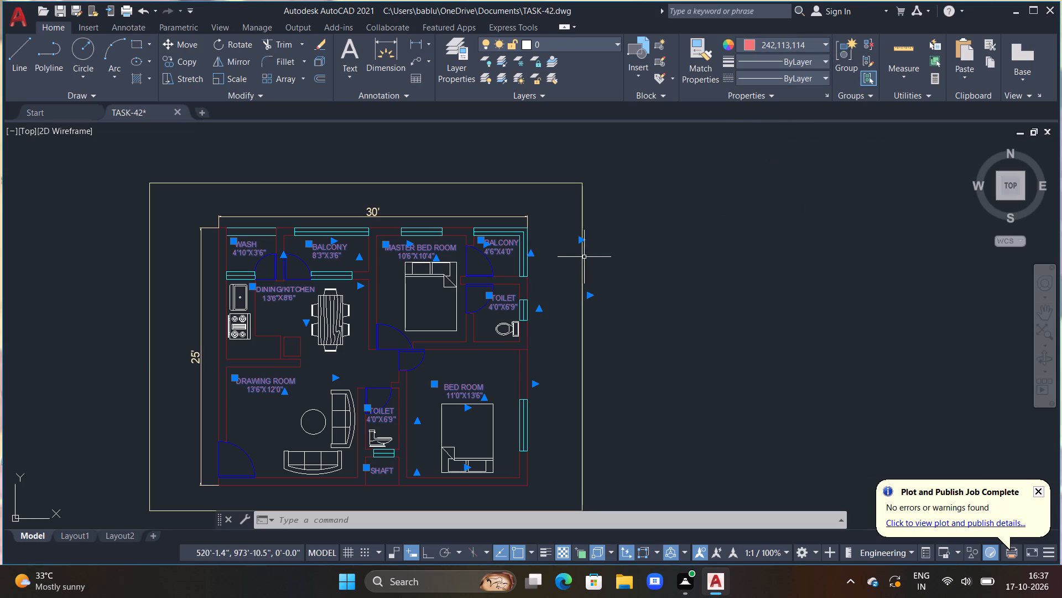
{"action": "key", "text": "Escape"}
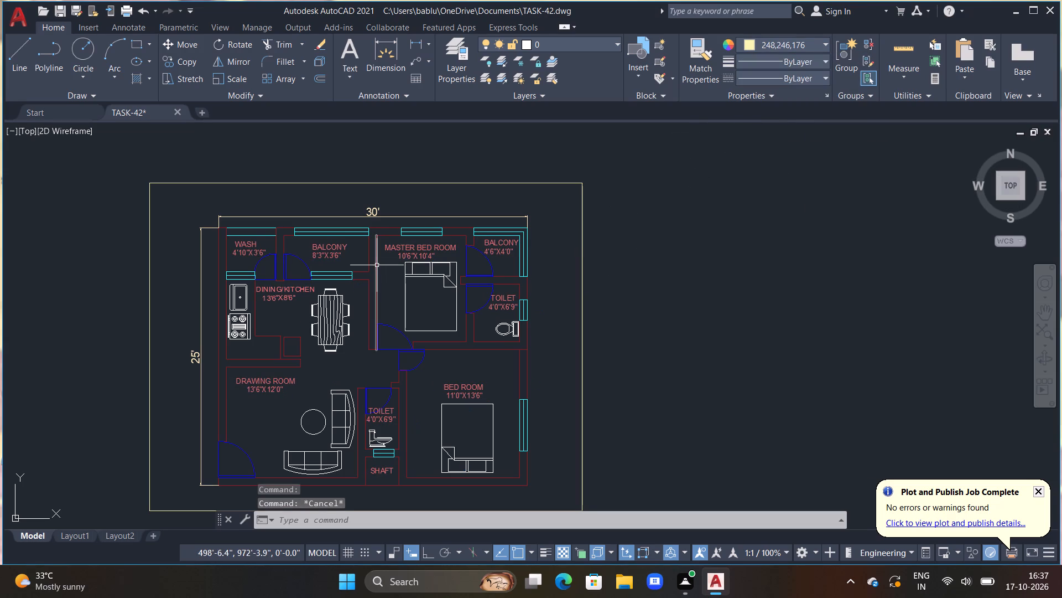
{"action": "middle_click_drag", "start_coordinate": [377, 239], "coordinate": [372, 212]}
{"action": "key", "text": "Escape"}
{"action": "key", "text": "Escape"}
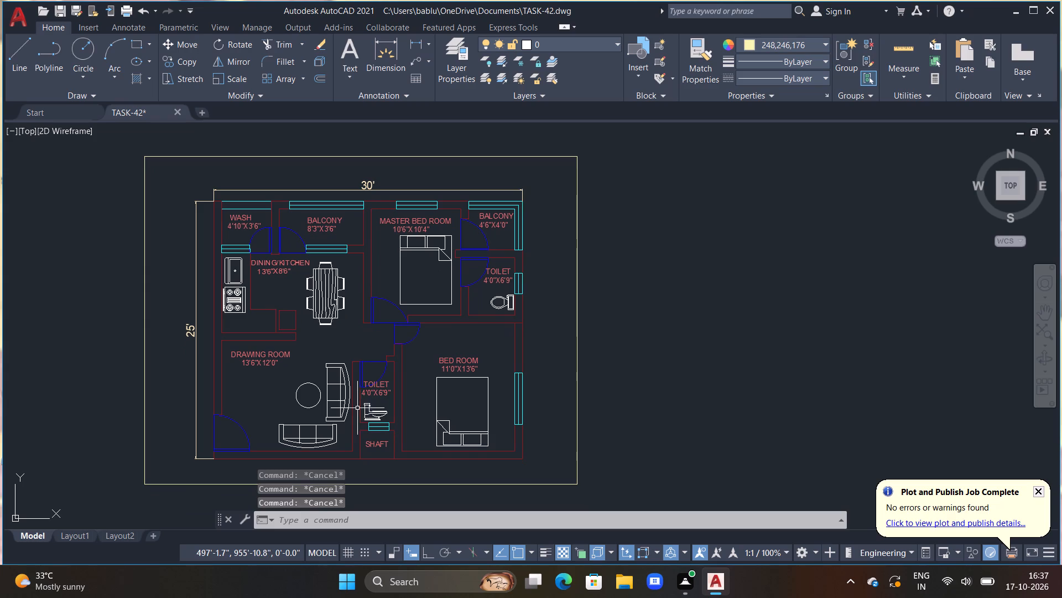
{"action": "key", "text": "Escape"}
Save the drawing, and also save it as TASK-42.dwg in the Documents folder, replacing the existing file.
{"action": "key", "text": "ctrl+s"}
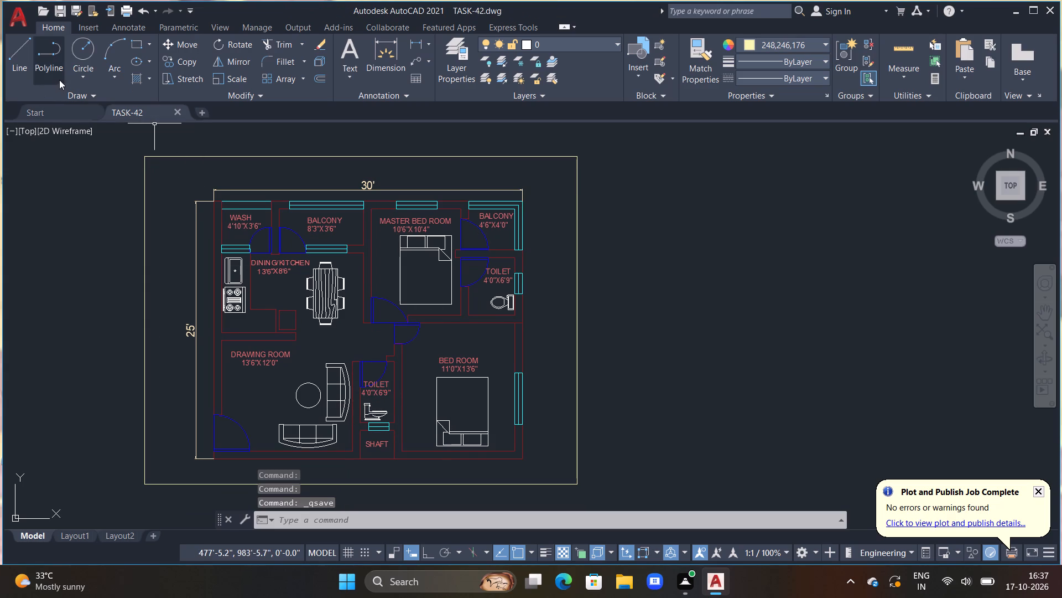
{"action": "left_click", "coordinate": [27, 21]}
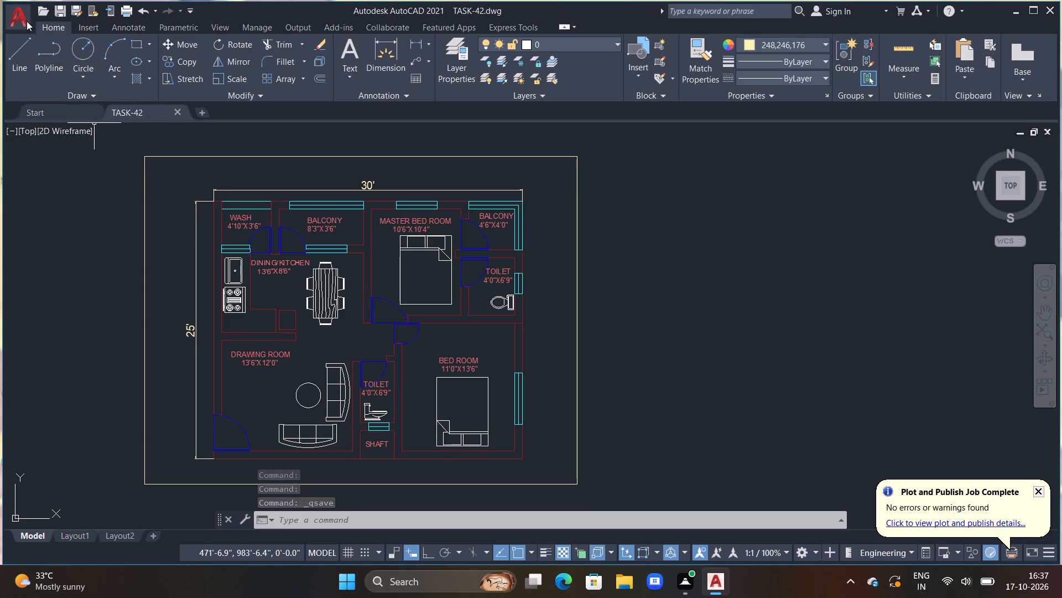
{"action": "left_click", "coordinate": [71, 182]}
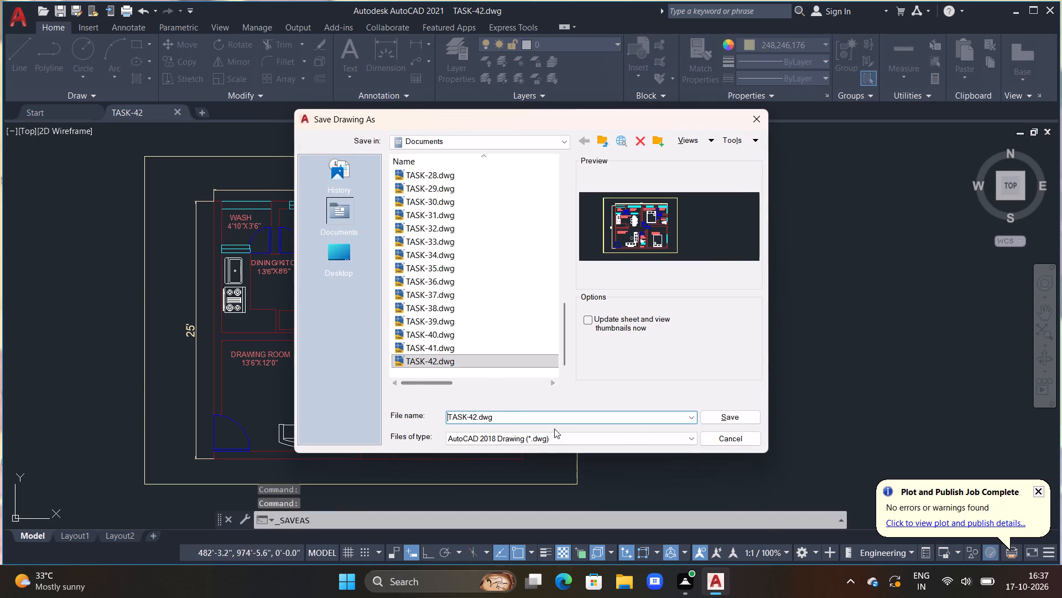
{"action": "left_click", "coordinate": [719, 414]}
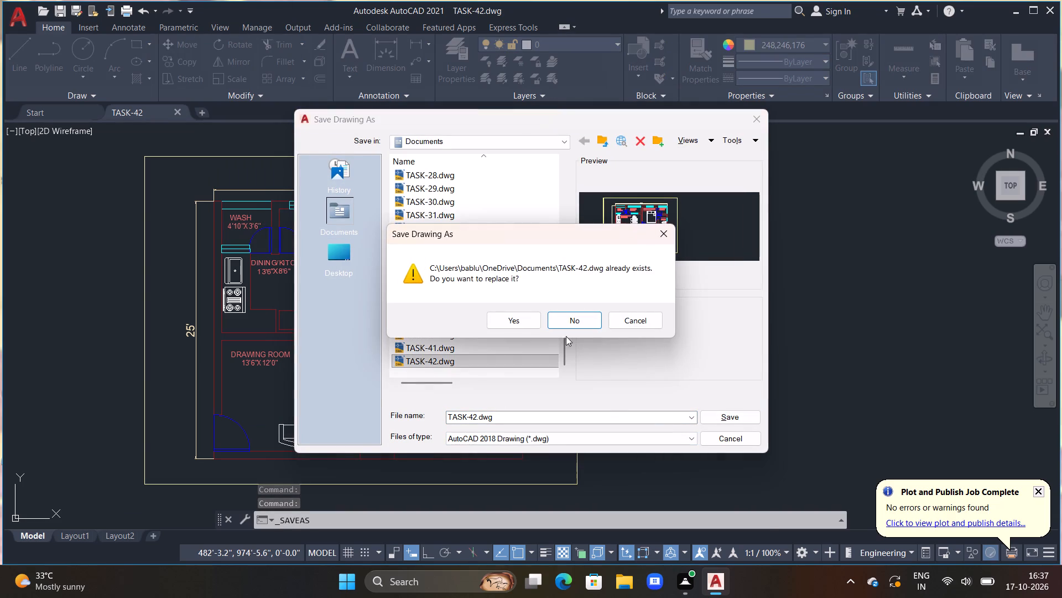
{"action": "left_click", "coordinate": [519, 319]}
{"action": "scroll", "coordinate": [565, 349], "scroll_direction": "down", "scroll_amount": 1}
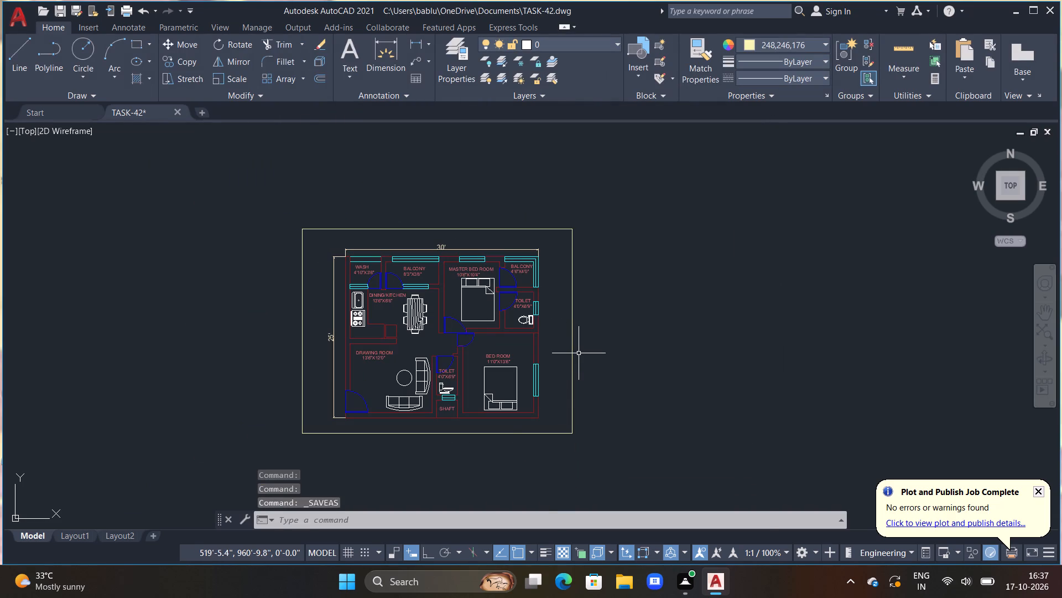